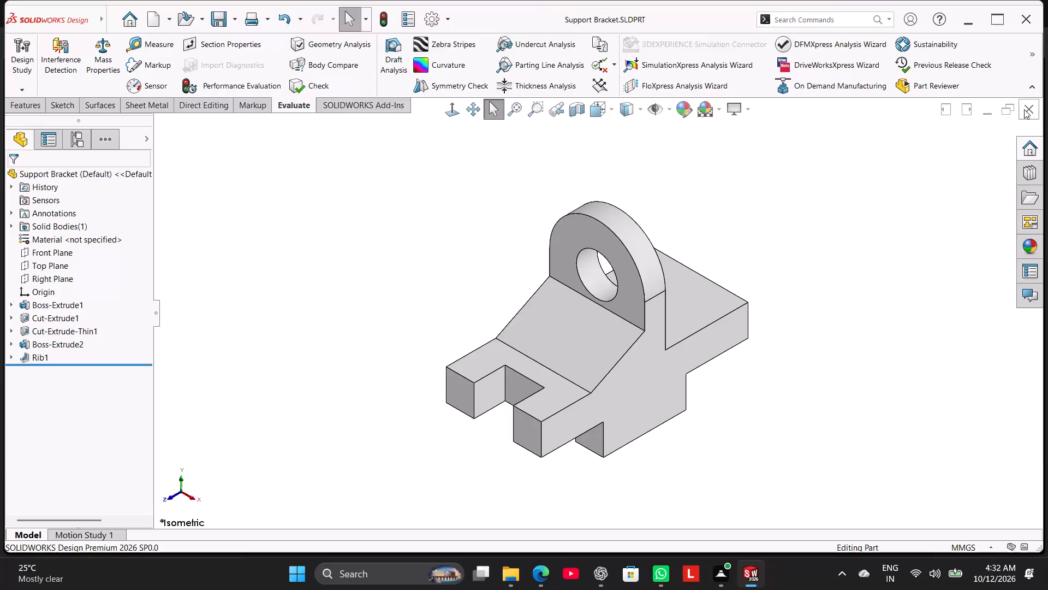
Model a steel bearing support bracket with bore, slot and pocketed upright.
Close the Support Bracket part document.
click(1031, 108)
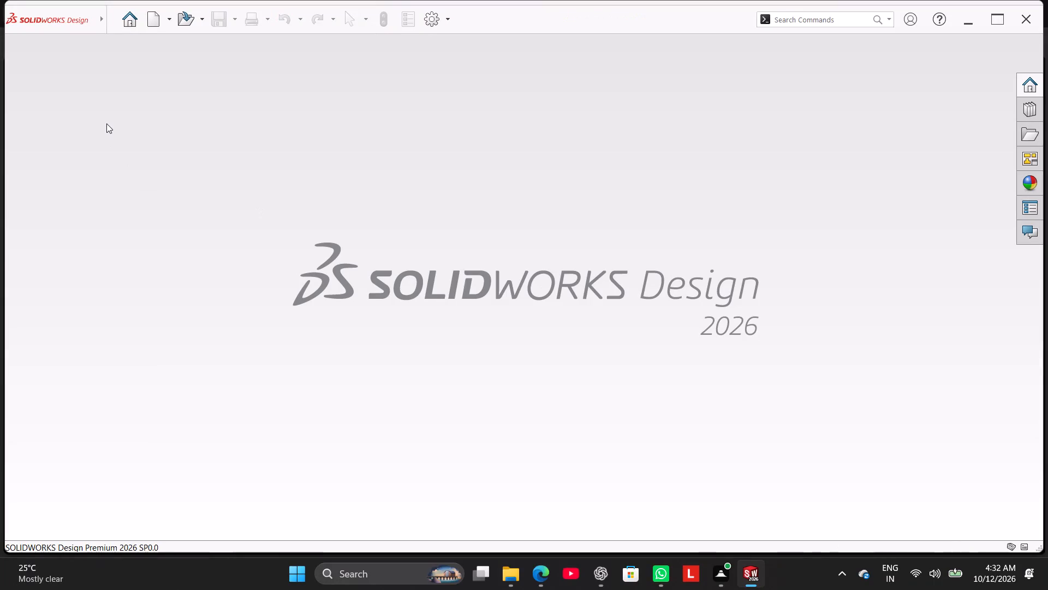
click(68, 167)
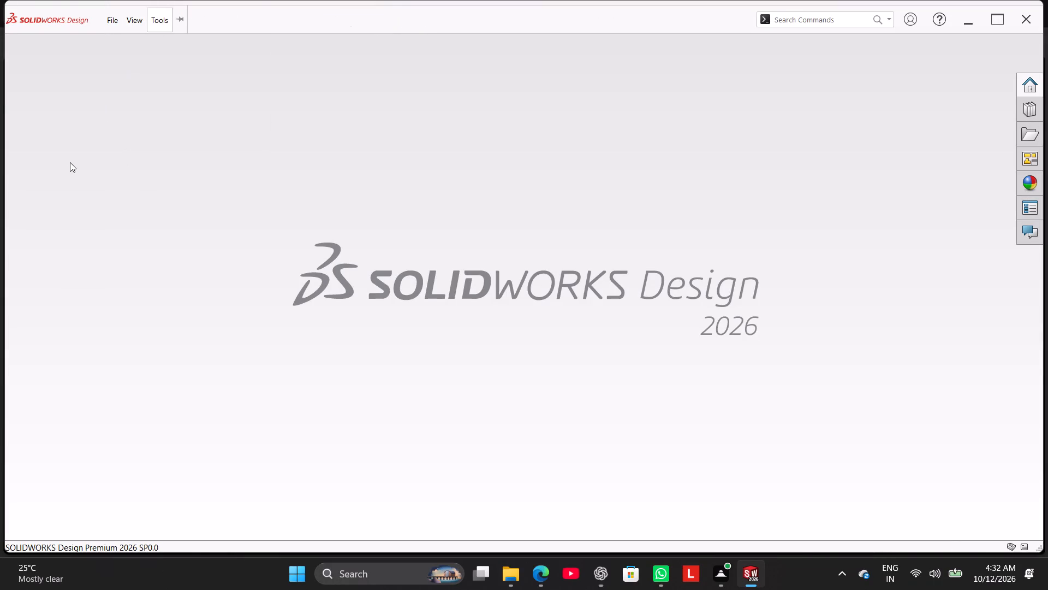
Create a new part document.
click(148, 21)
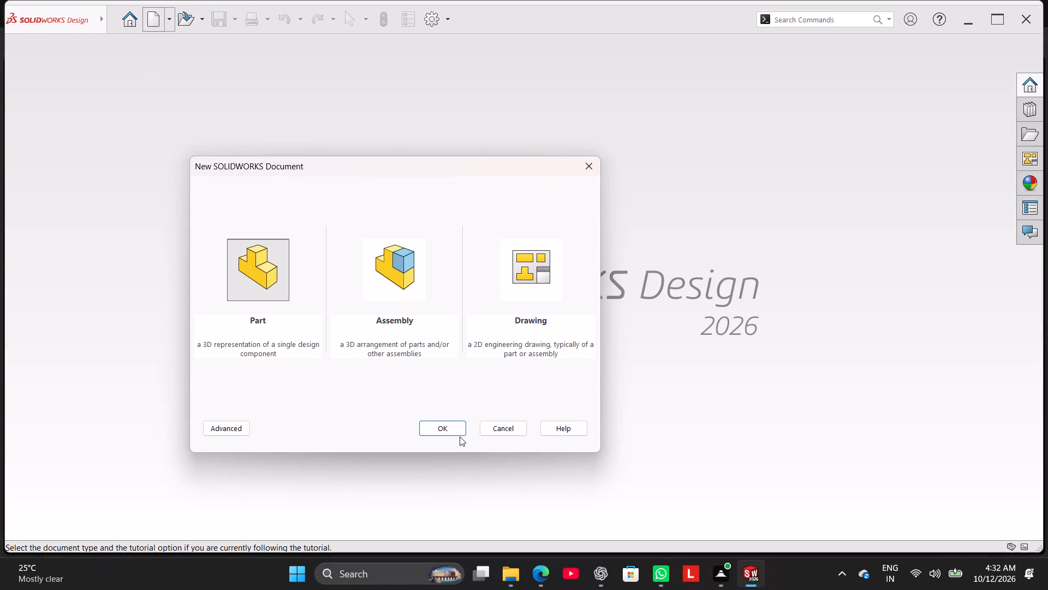
click(448, 420)
click(448, 425)
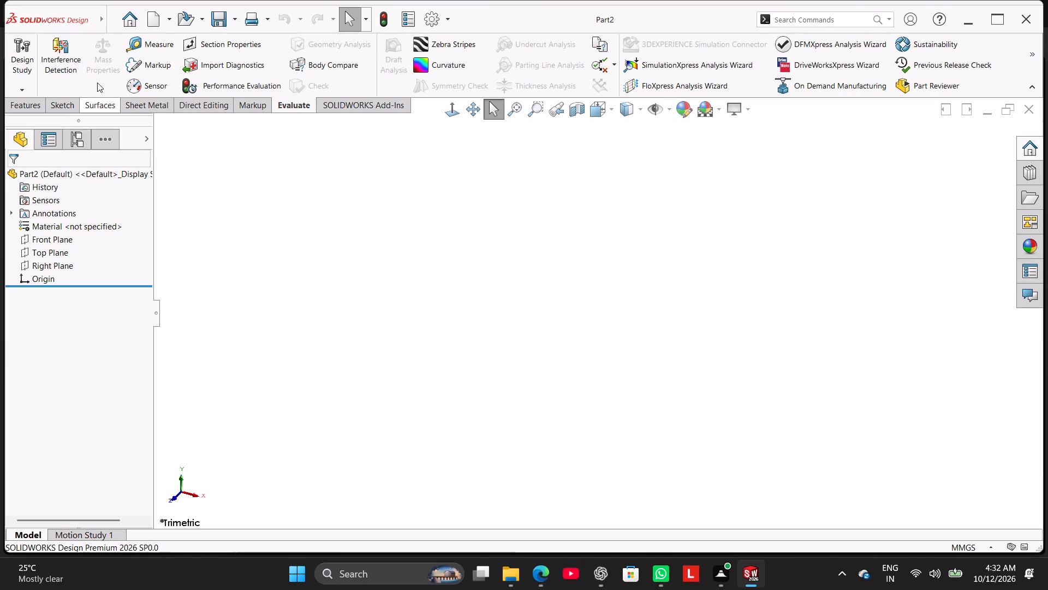
Create another new part document.
click(156, 15)
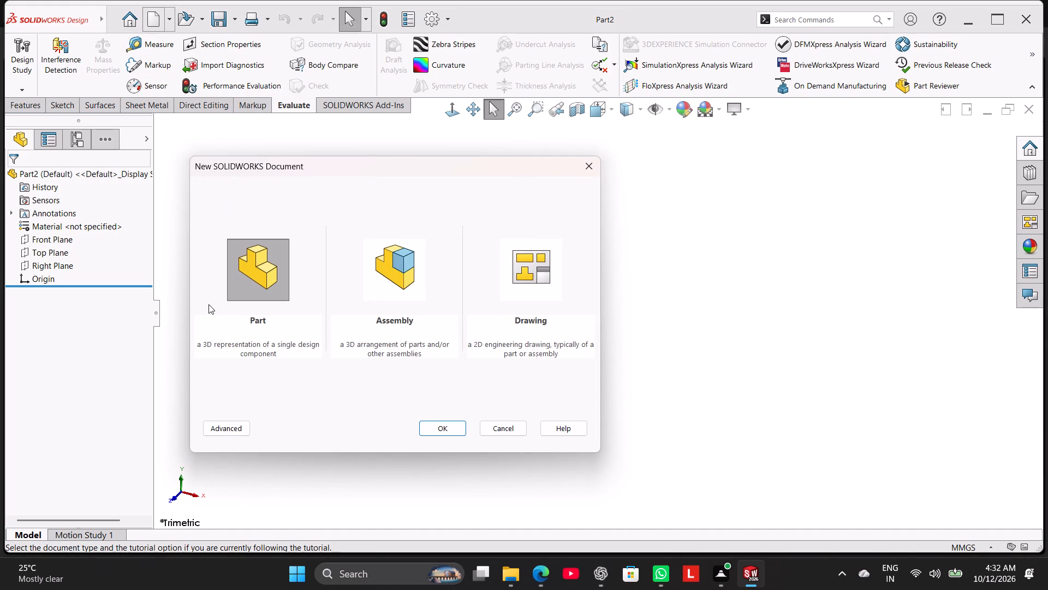
click(449, 430)
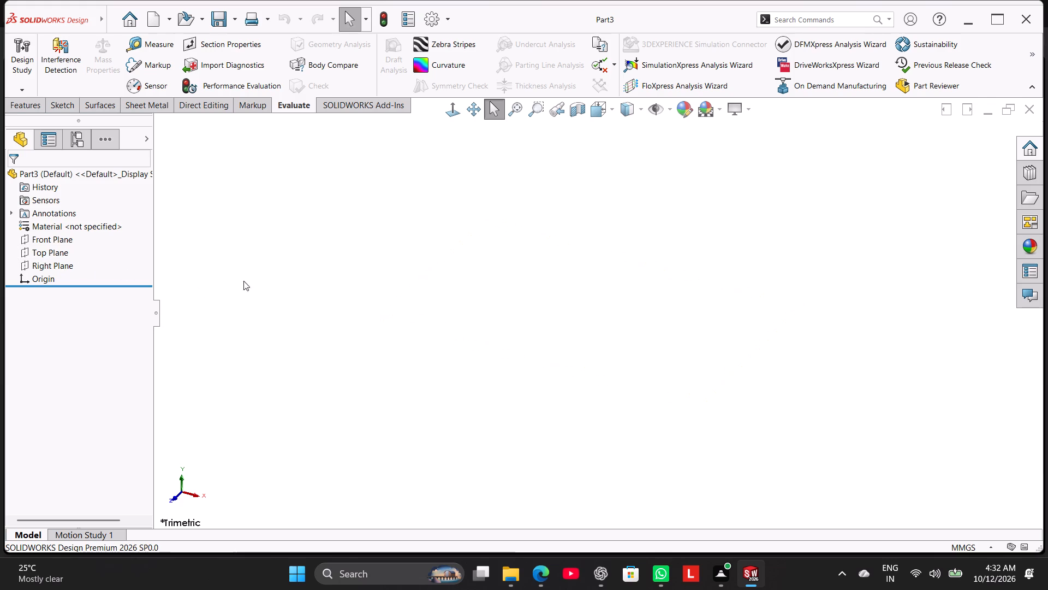
Start a sketch on the Top Plane and draw two origin-centred circles with radii of about 39.5 mm and 21.9 mm.
click(25, 104)
click(61, 108)
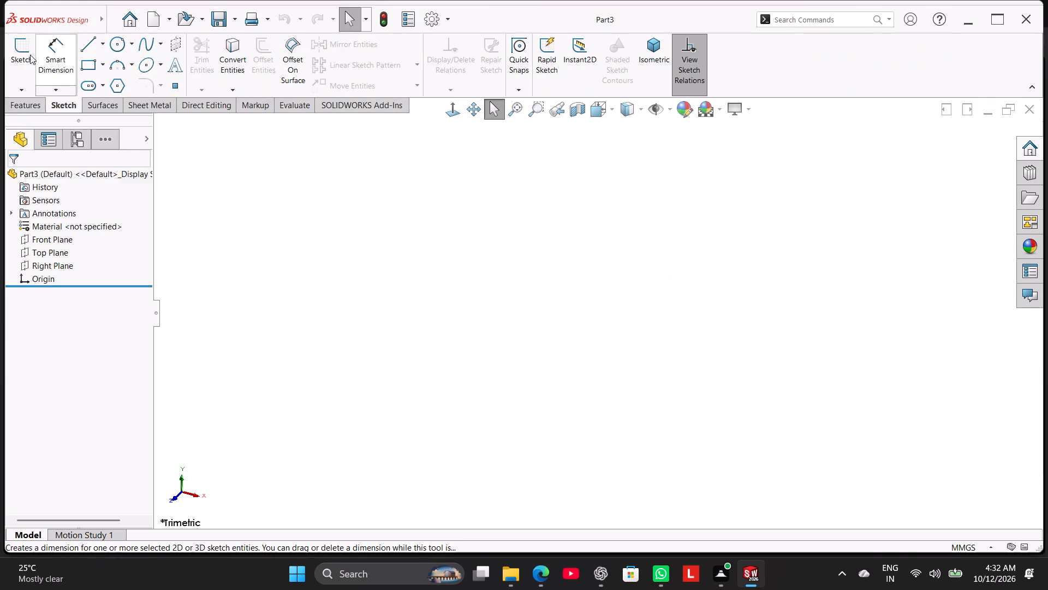
click(30, 55)
click(408, 305)
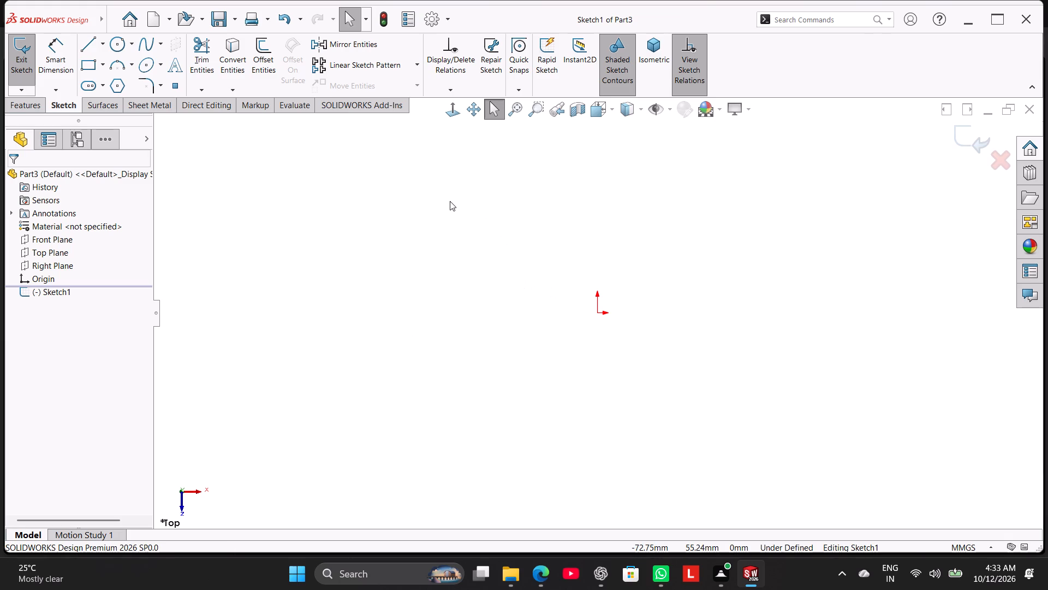
click(118, 37)
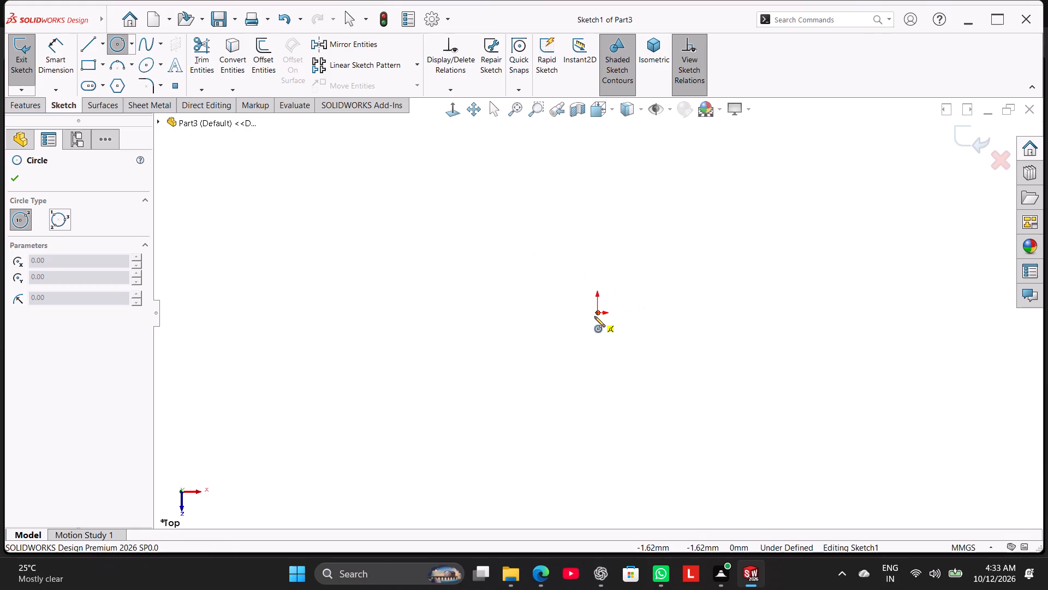
click(594, 316)
click(632, 386)
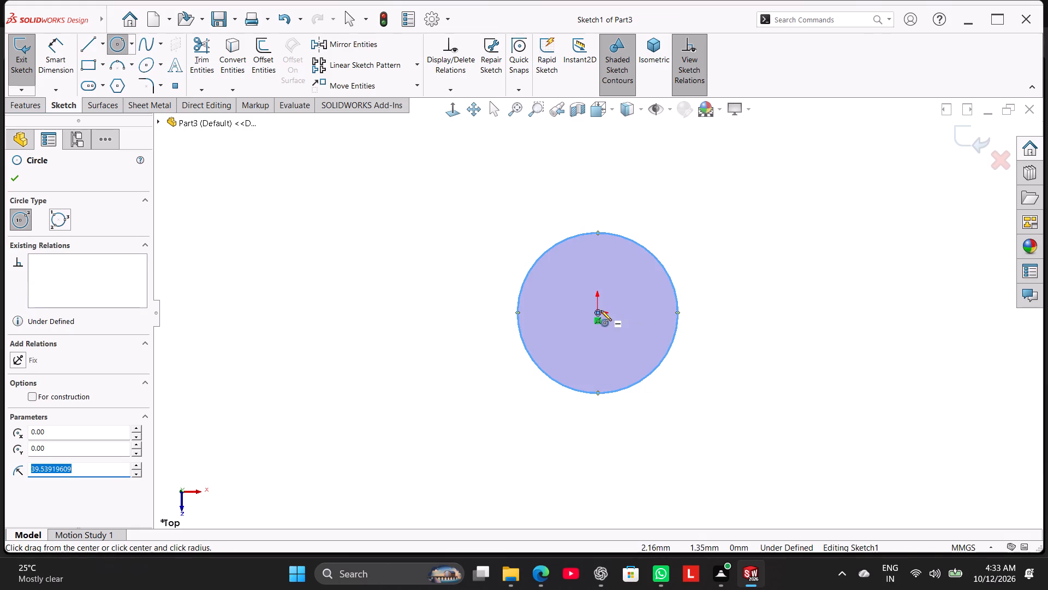
click(599, 313)
click(612, 355)
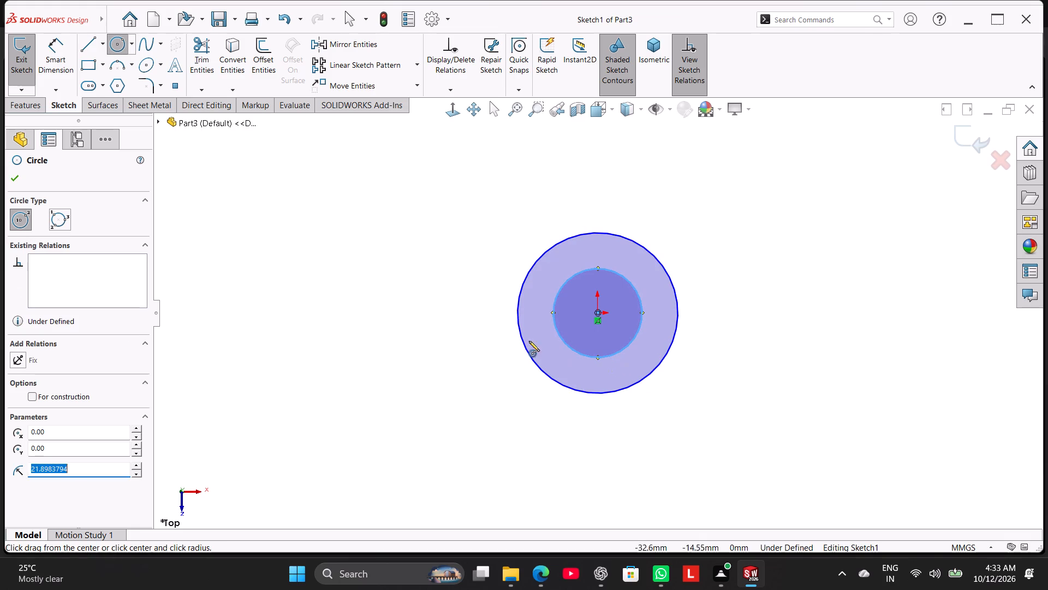
right_click(405, 273)
click(441, 280)
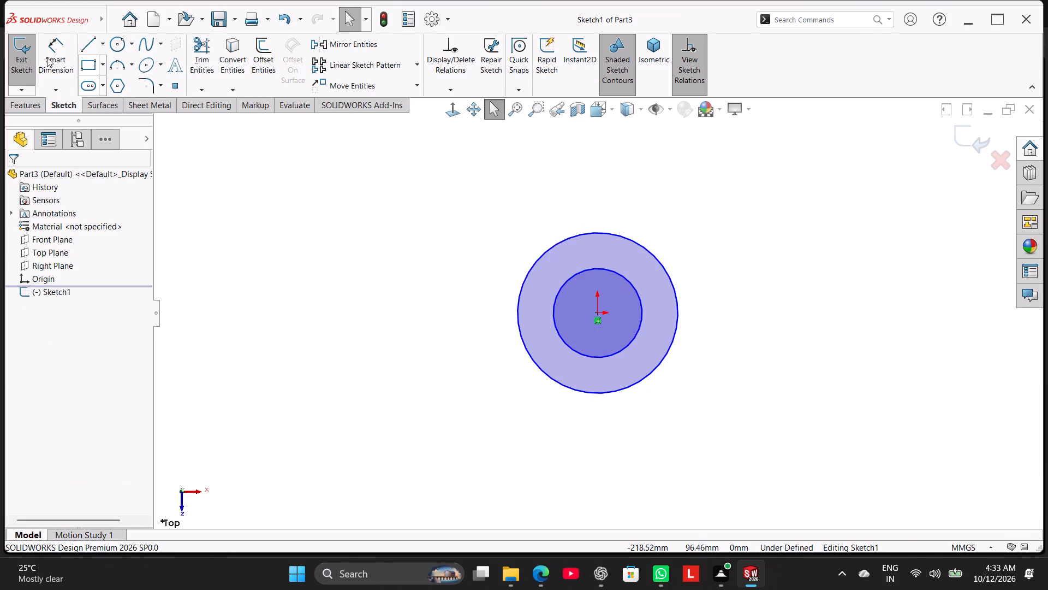
Dimension the outer circle's diameter and set it to 60 mm.
click(47, 57)
click(518, 308)
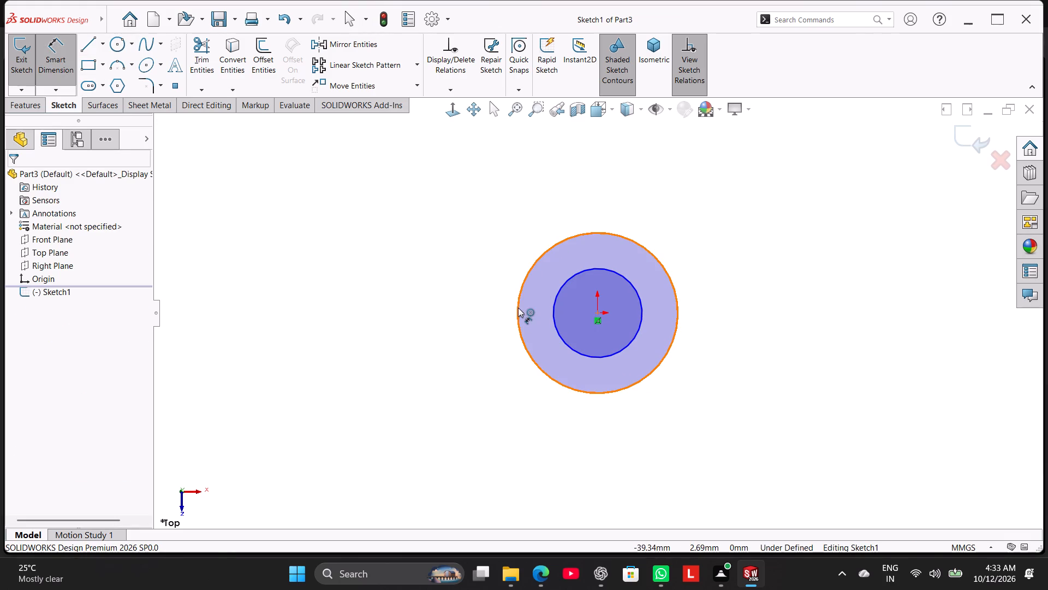
click(448, 417)
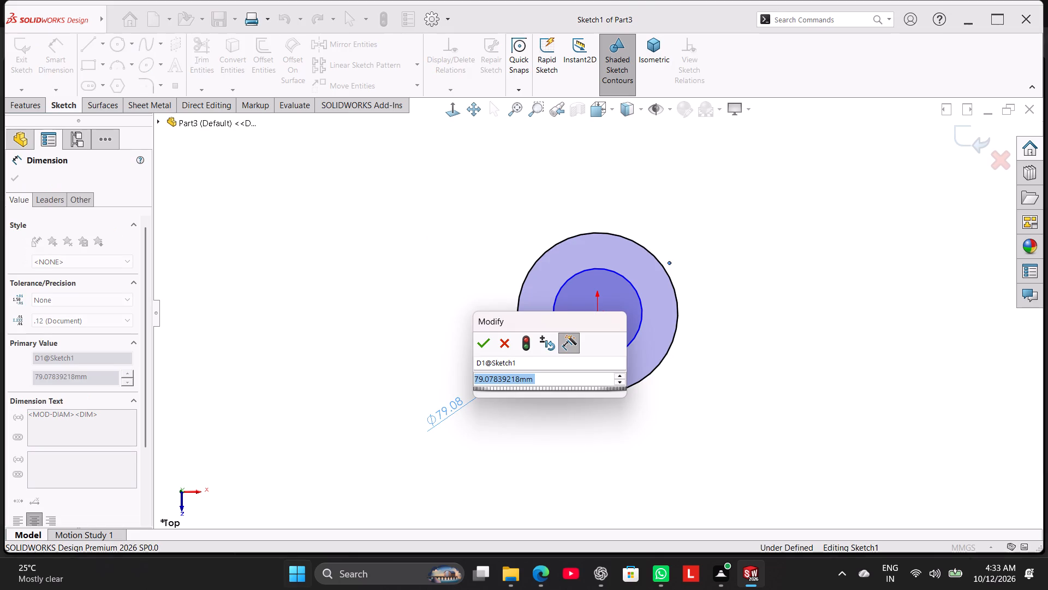
text(60)
key(Return)
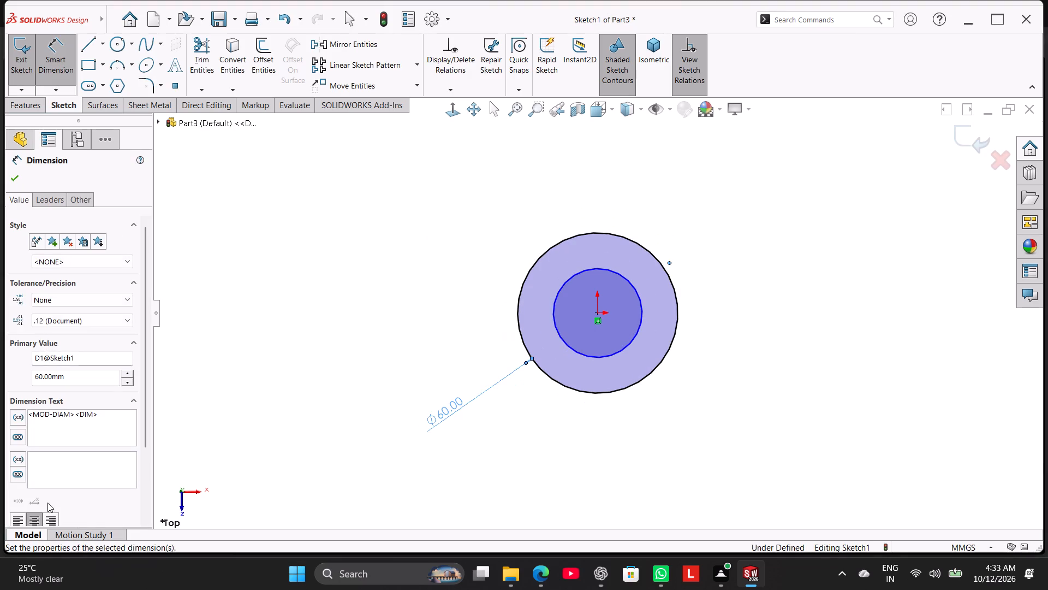
Change the outer circle's dimension display from diameter to radius.
click(48, 206)
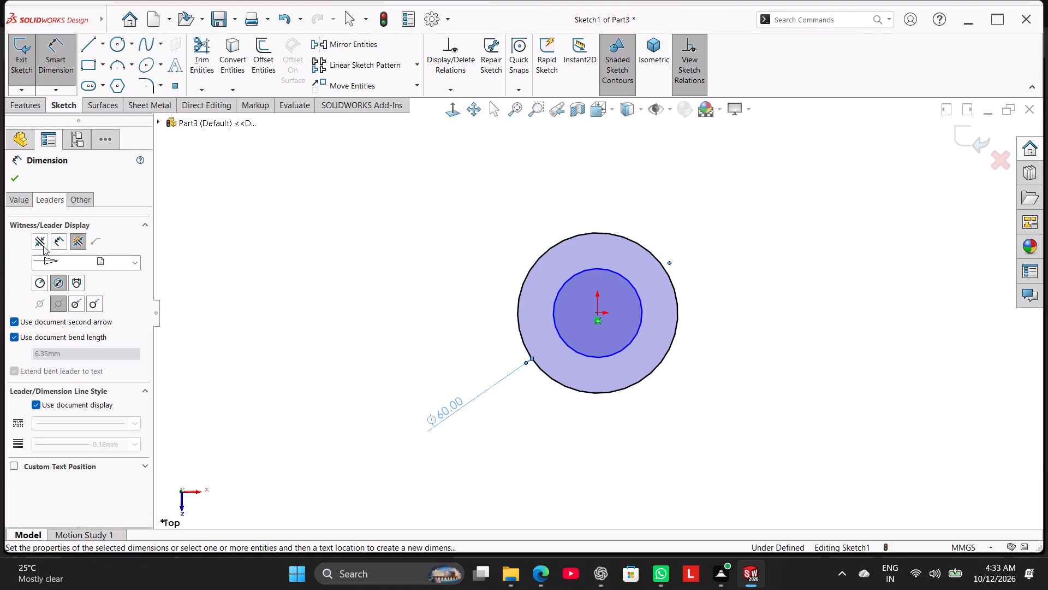
click(43, 284)
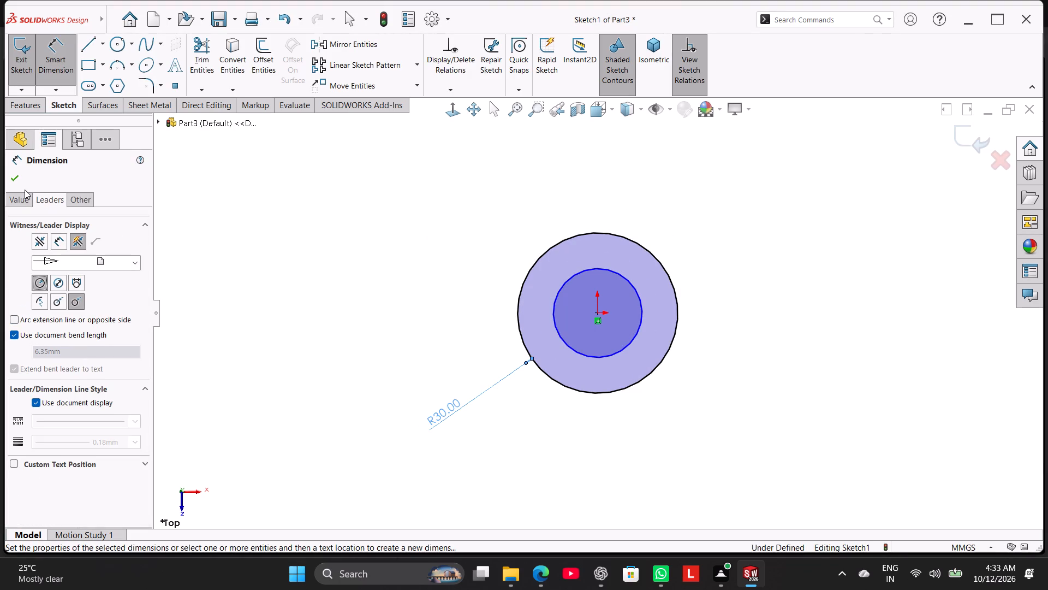
click(21, 185)
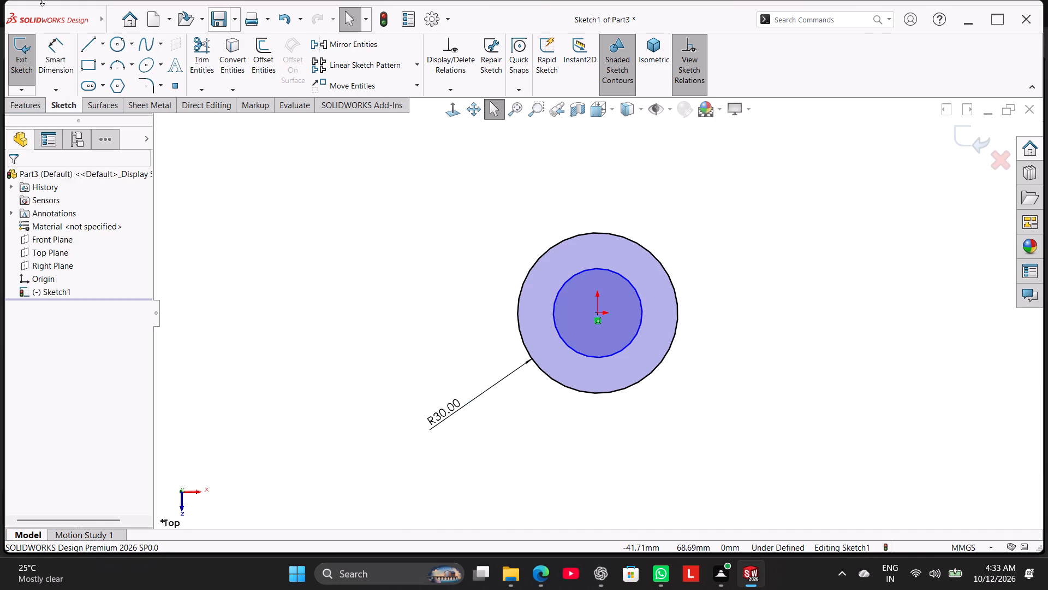
Dimension the inner circle's diameter and set it to 26 mm.
click(63, 68)
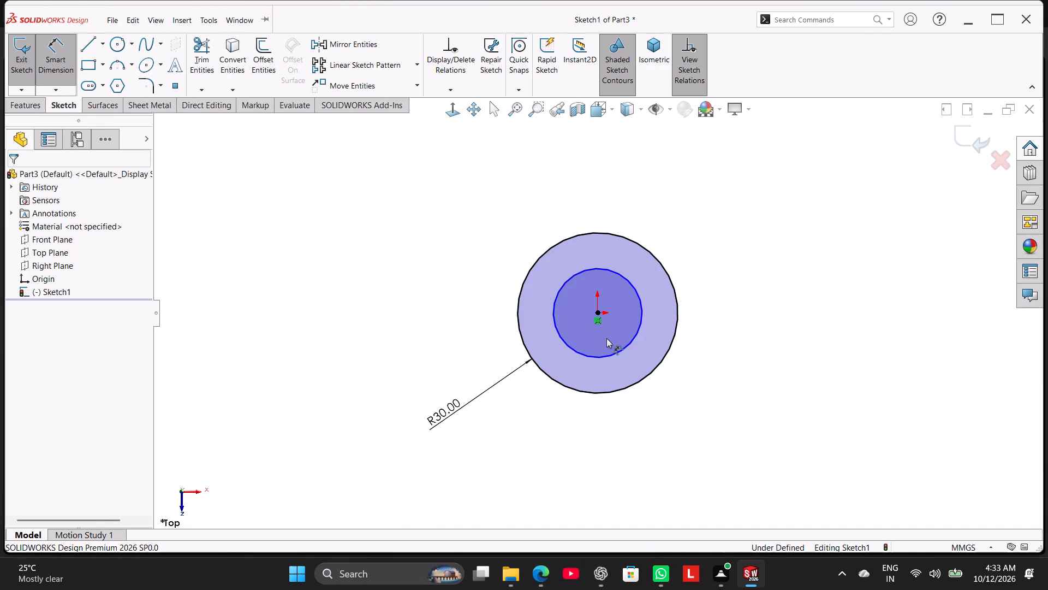
click(589, 356)
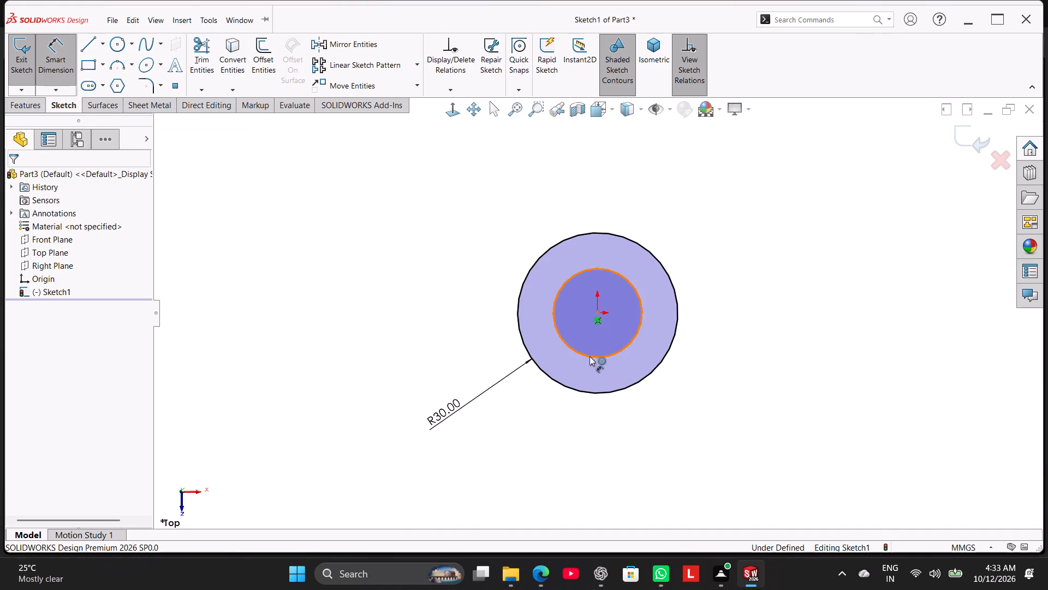
click(463, 226)
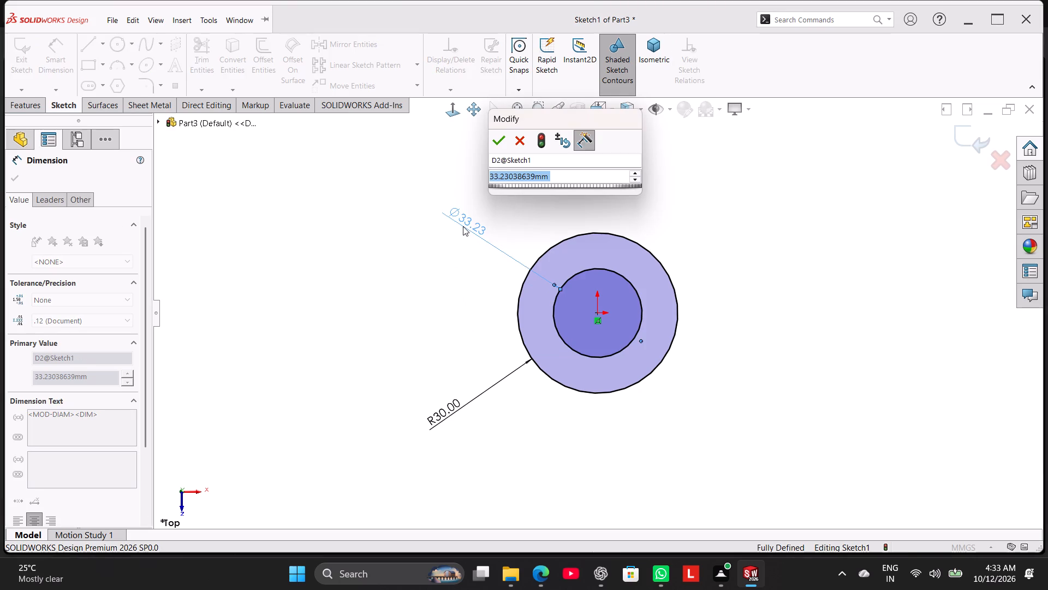
text(26)
key(Return)
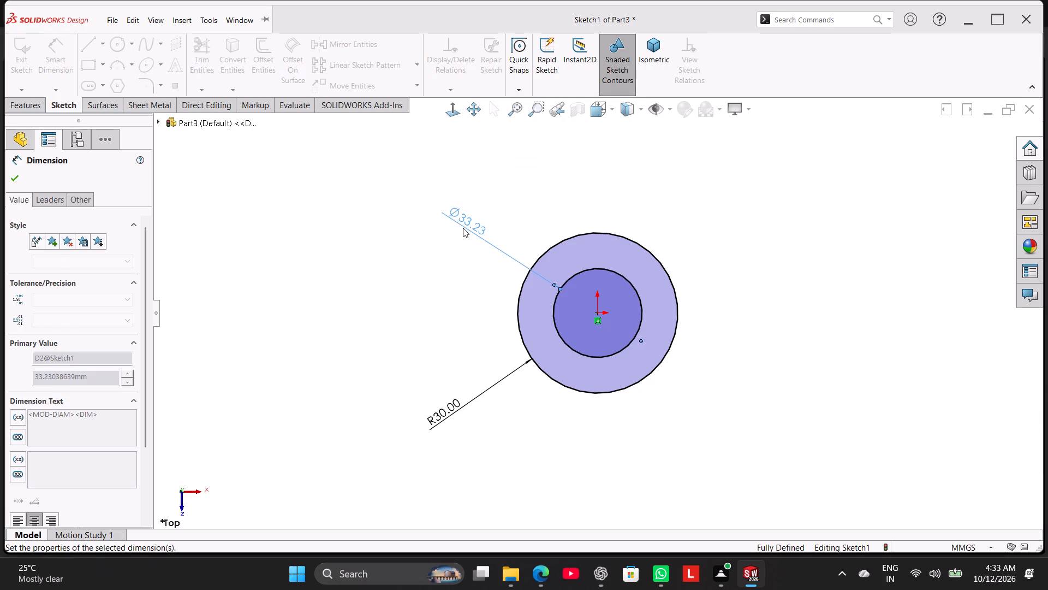
right_click(417, 253)
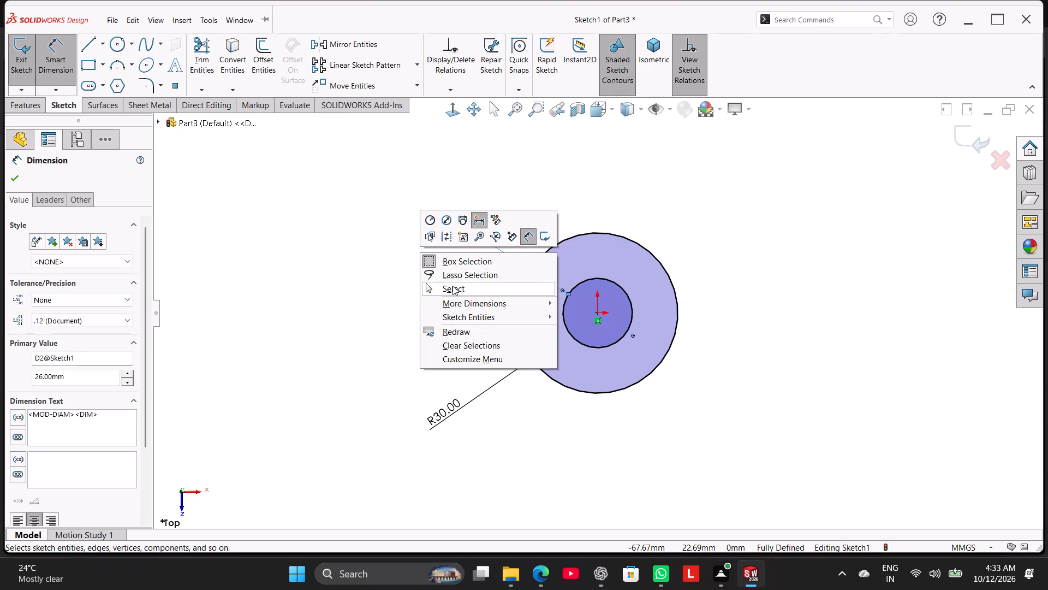
click(452, 286)
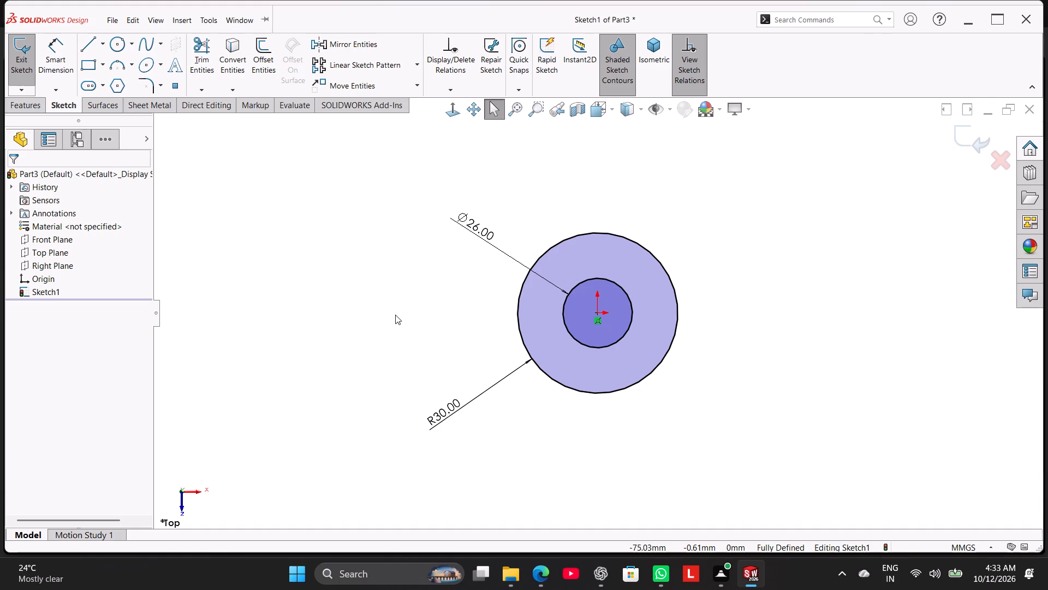
Sketch a three-line outline from the outer circle's top point, about 108 mm horizontally, straight down, and horizontally back to its bottom point.
click(92, 43)
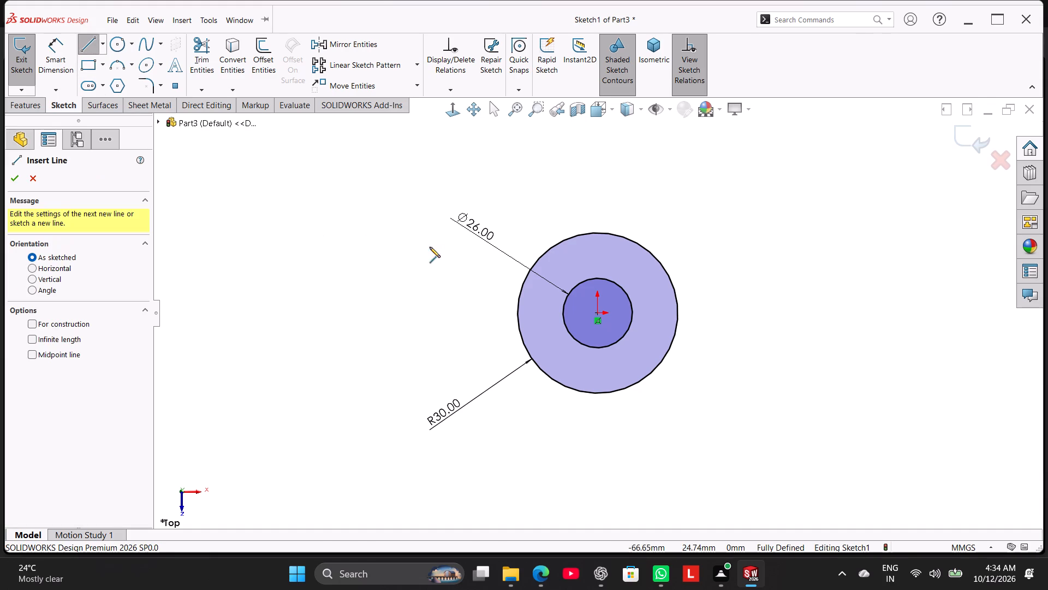
click(599, 233)
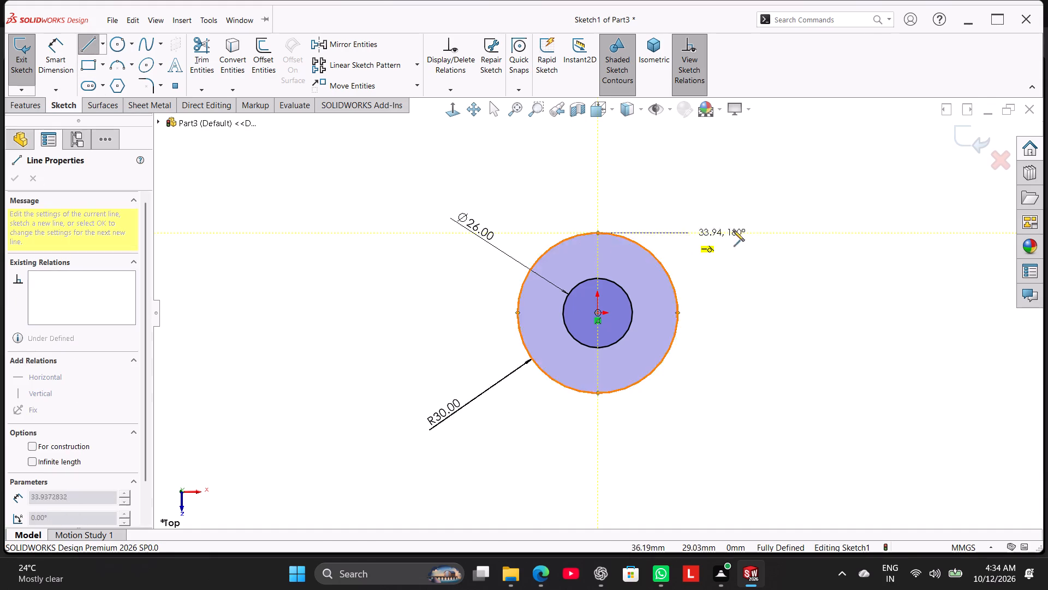
click(886, 233)
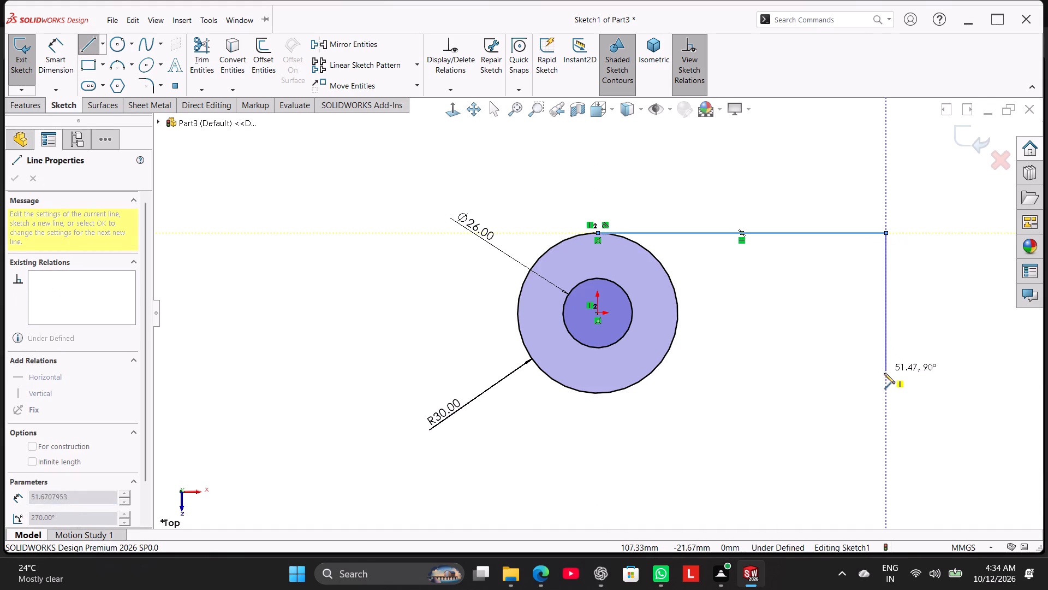
click(884, 394)
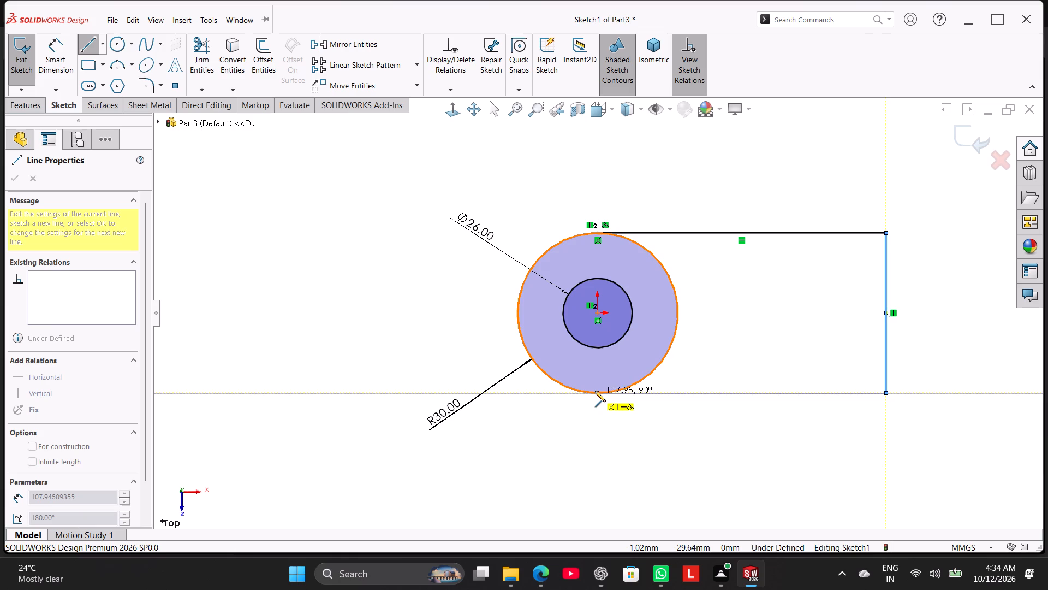
click(595, 391)
right_click(314, 345)
click(363, 353)
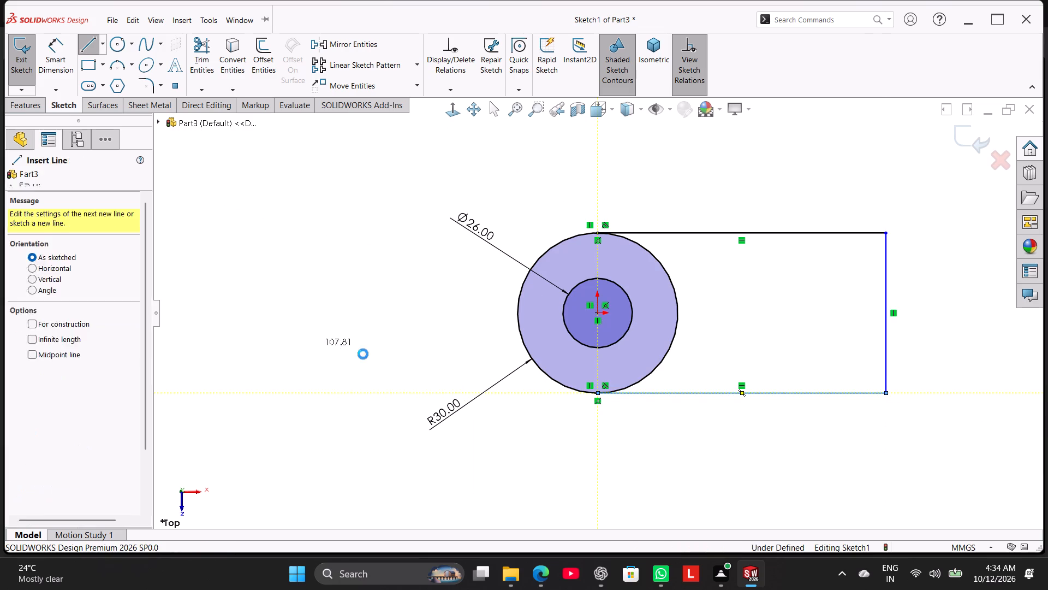
Dimension the distance from the origin to the outline's far vertical line and set it to 76 mm.
click(69, 53)
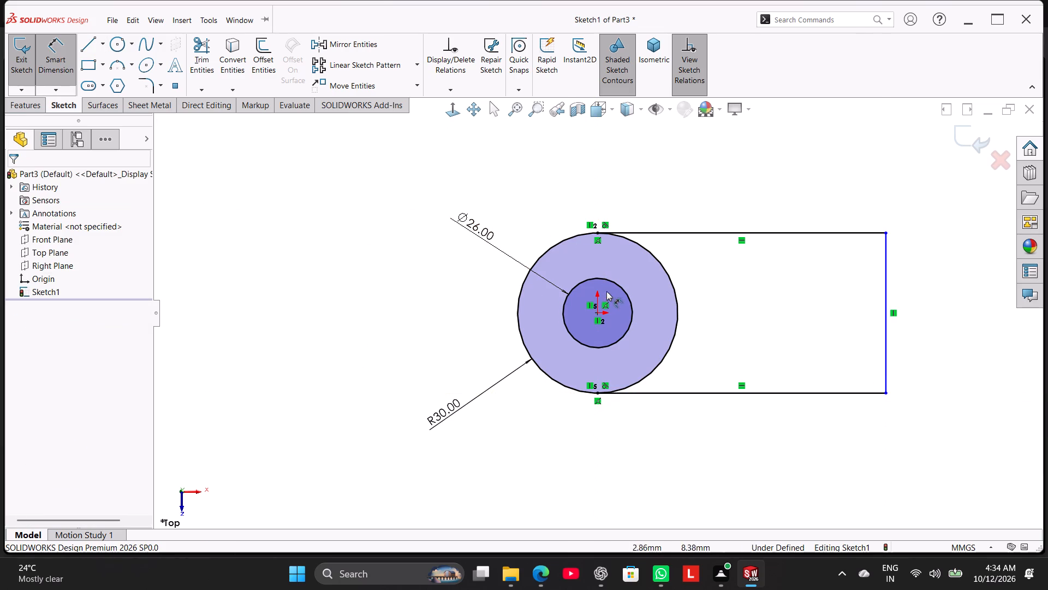
click(597, 312)
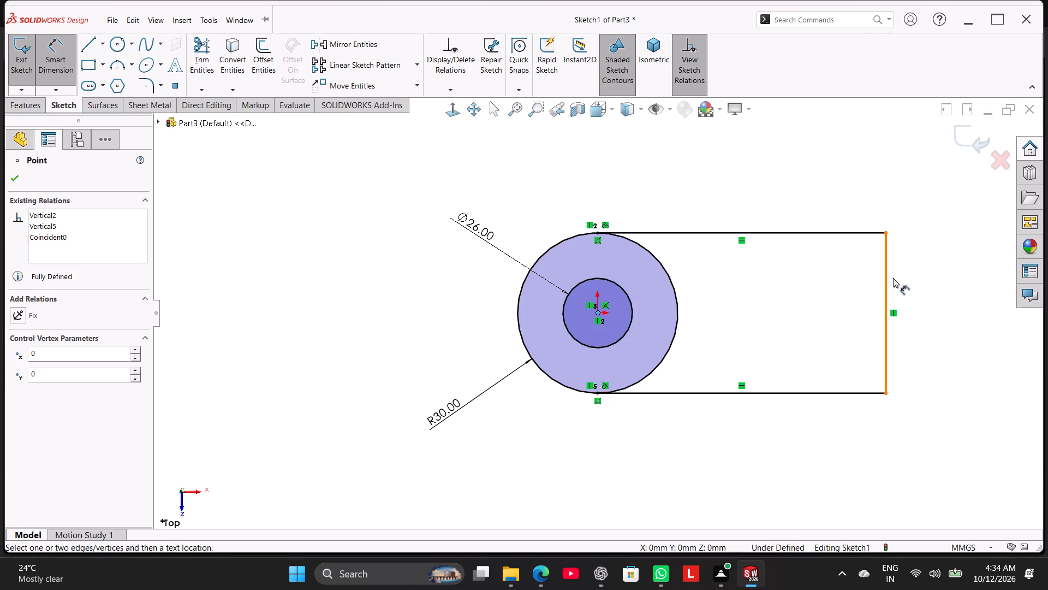
click(888, 273)
click(767, 196)
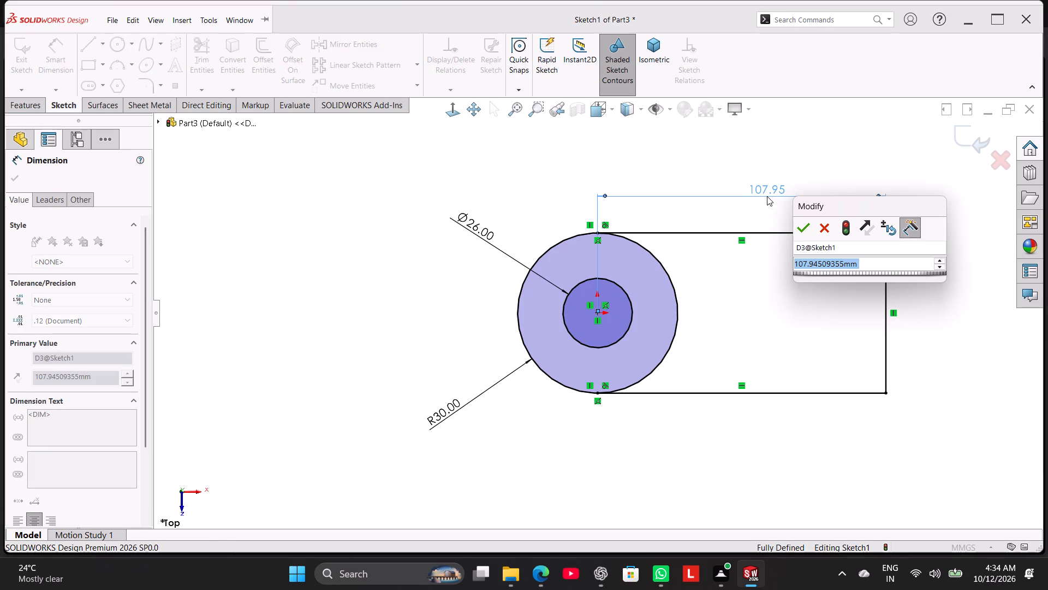
text(76)
key(Return)
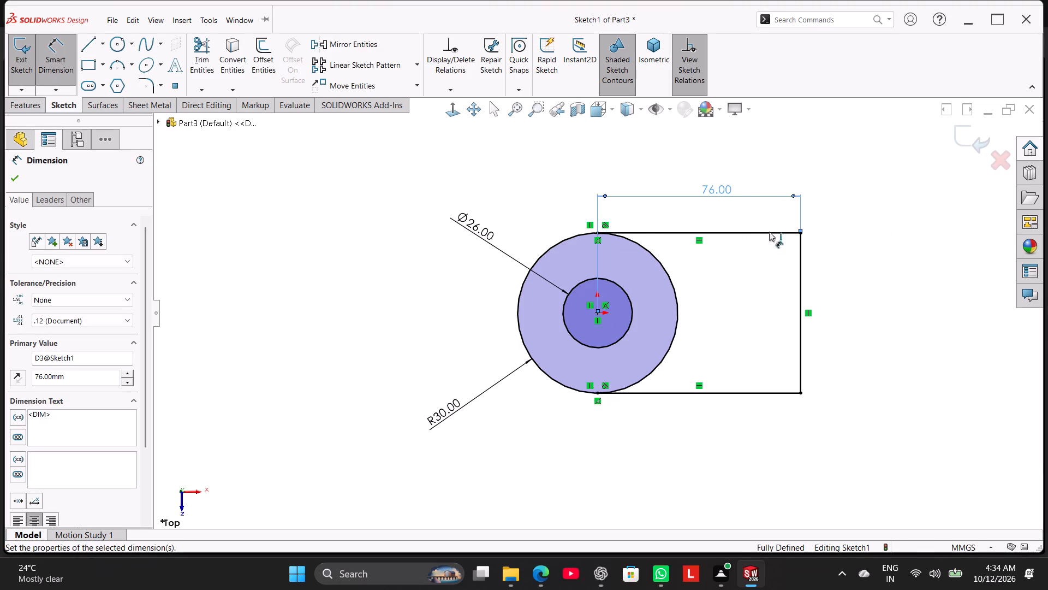
right_click(374, 264)
click(434, 298)
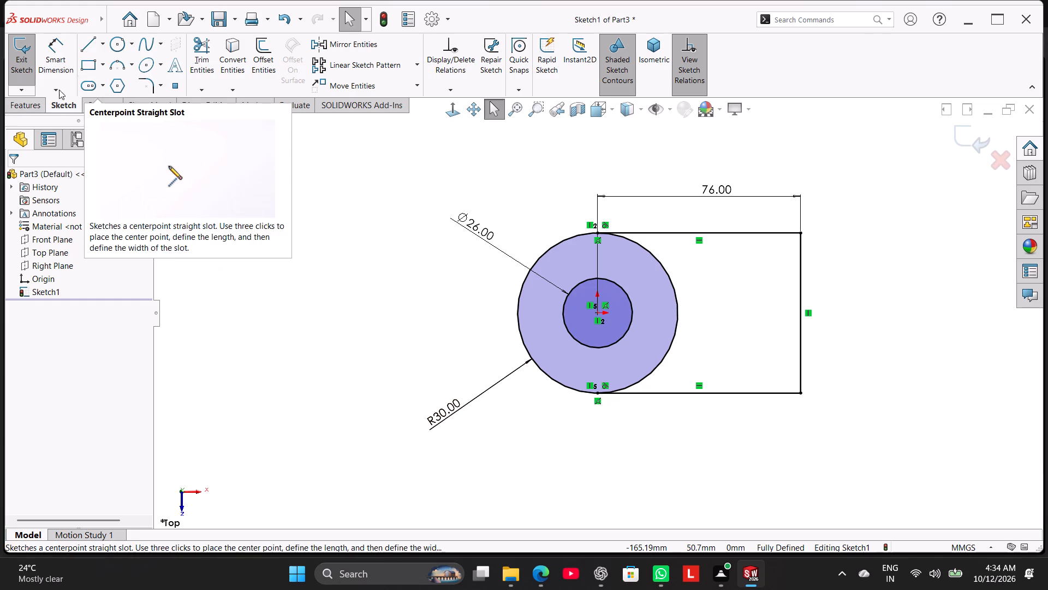
Extrude the straight section and the ring around the hole as a Blind boss 20 mm deep.
click(35, 99)
click(31, 64)
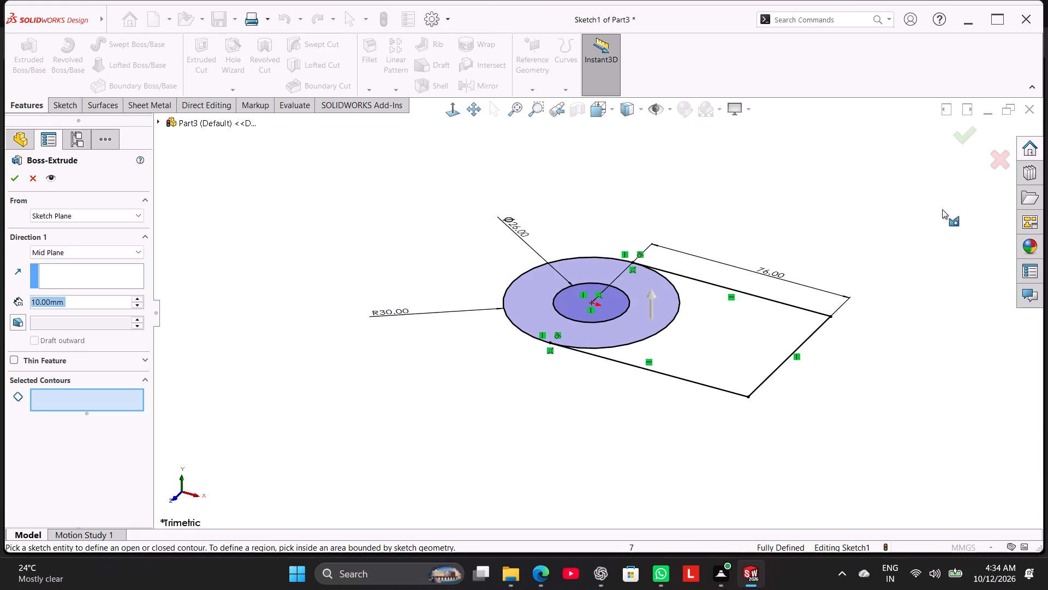
double_click(106, 303)
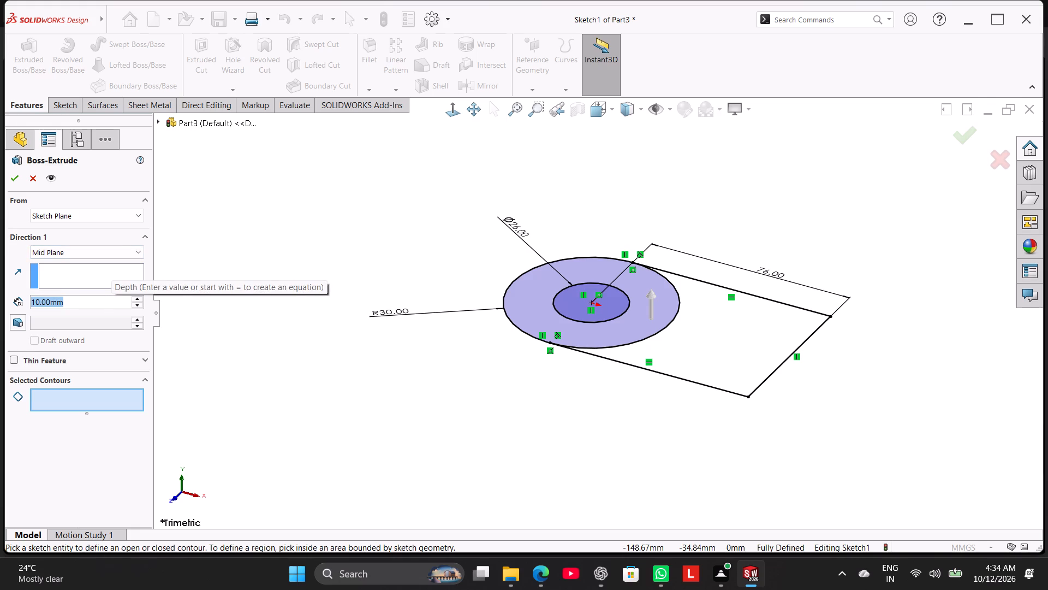
text(20)
key(Return)
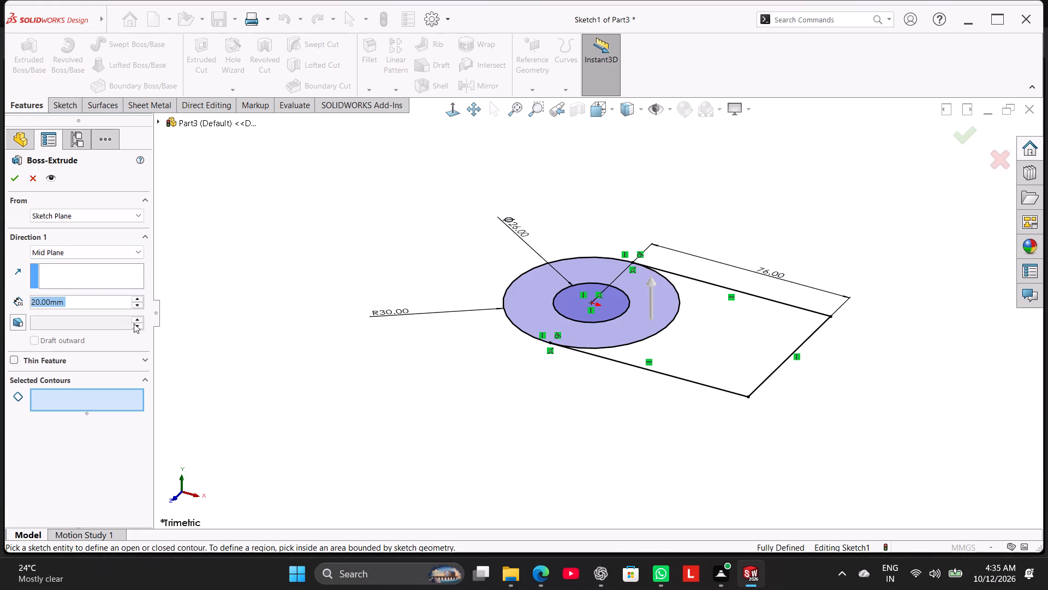
click(78, 256)
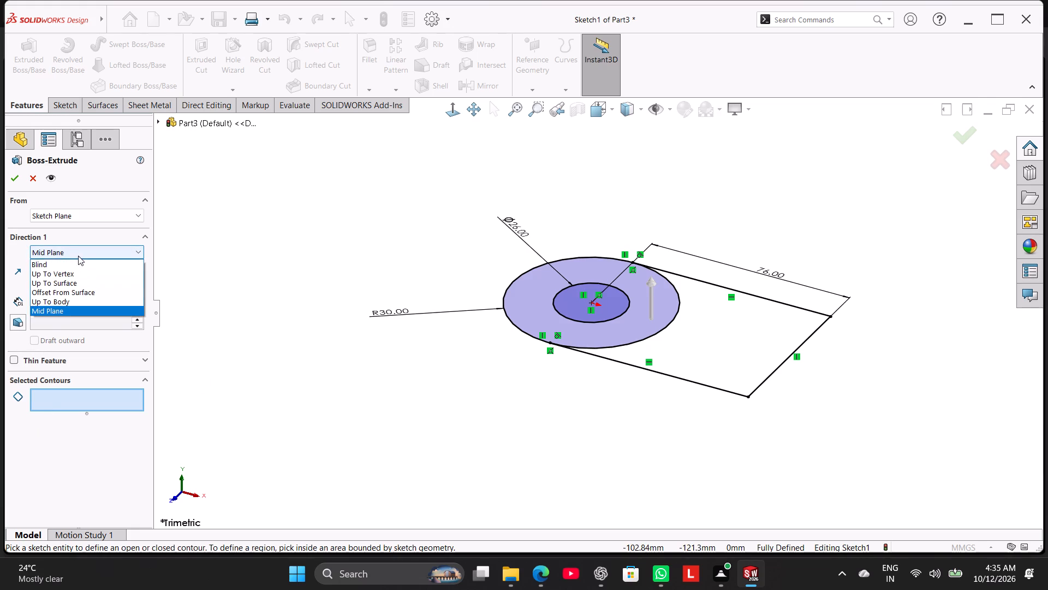
click(80, 260)
click(96, 425)
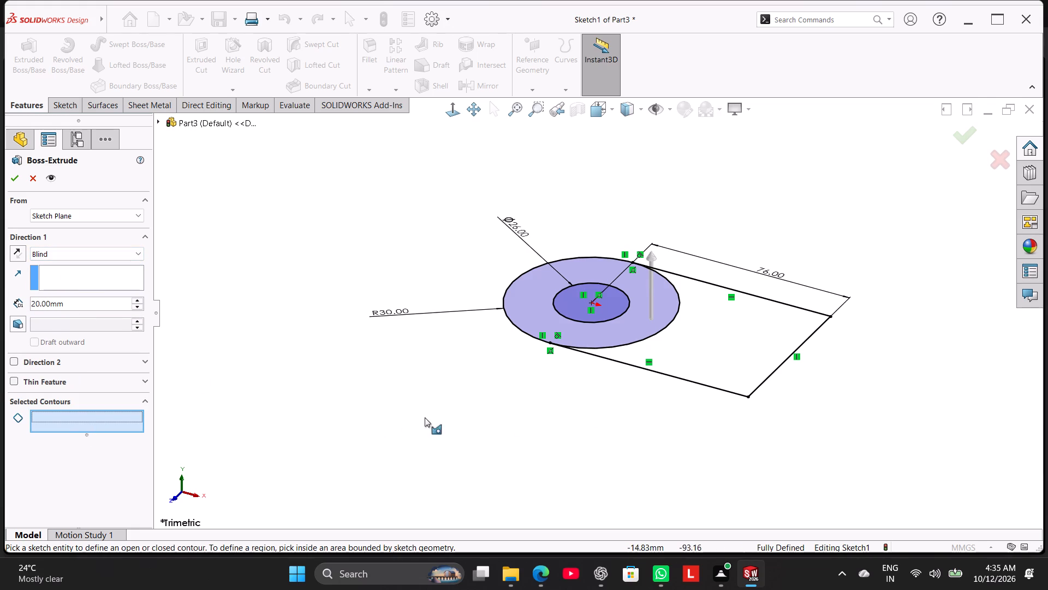
click(755, 351)
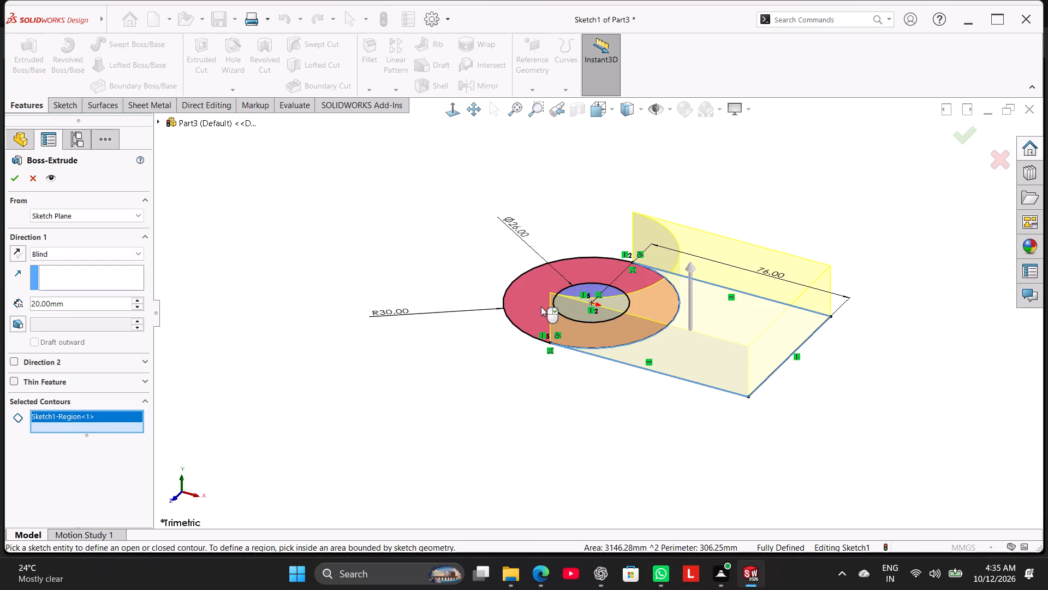
click(541, 306)
middle_drag(565, 362, 553, 325)
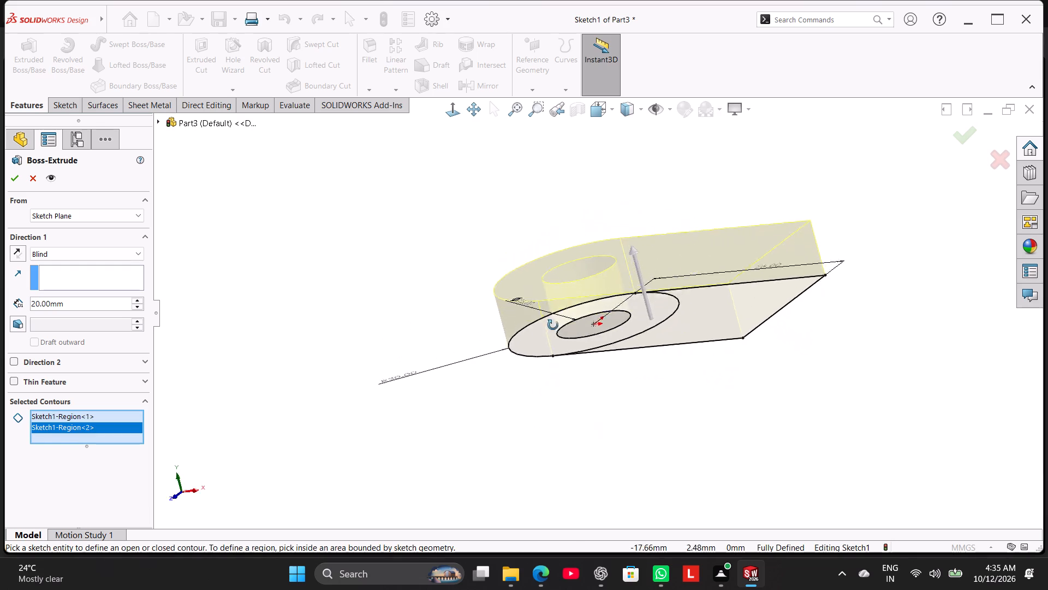
middle_drag(553, 325, 599, 291)
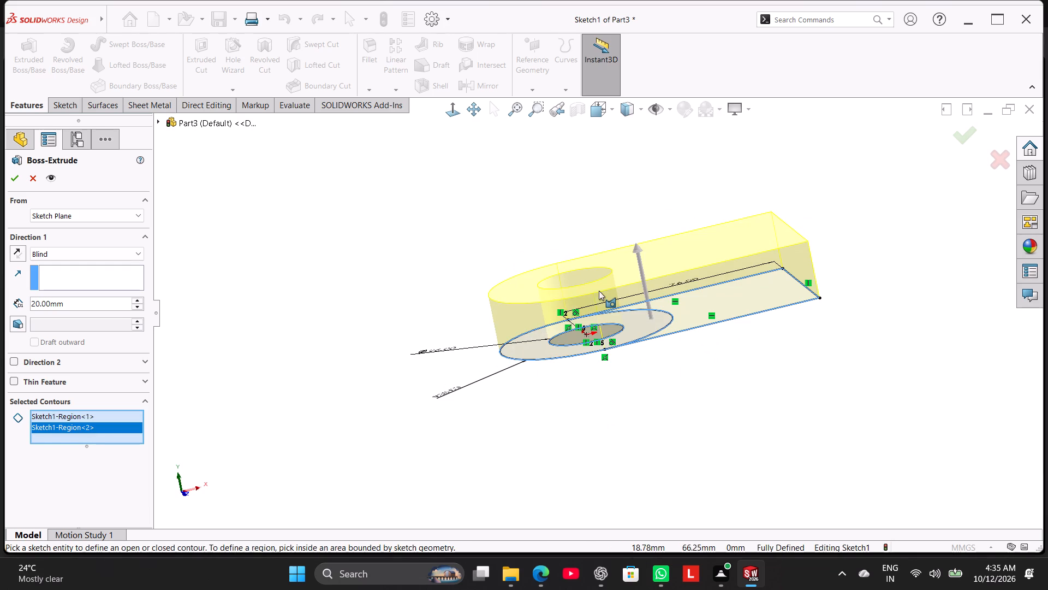
click(15, 180)
right_drag(325, 343, 596, 248)
right_drag(283, 351, 501, 179)
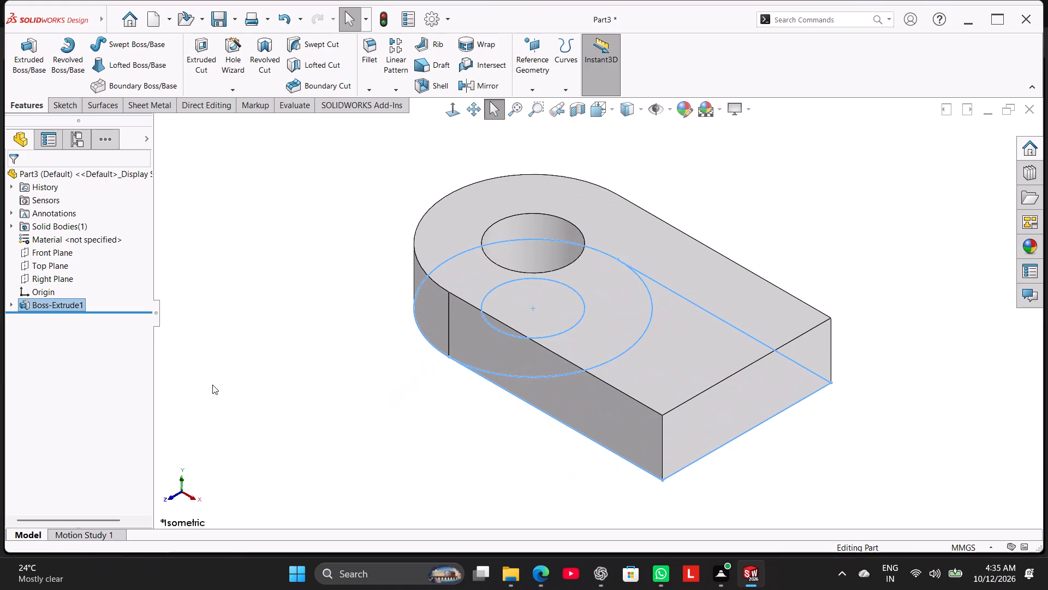
click(282, 359)
right_drag(325, 326, 332, 315)
right_drag(302, 364, 408, 298)
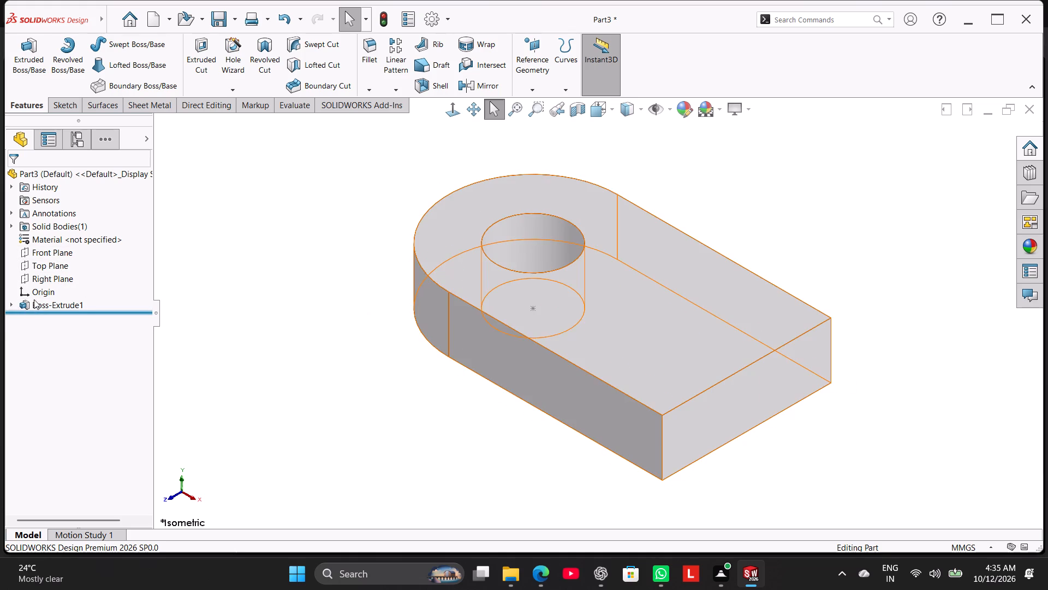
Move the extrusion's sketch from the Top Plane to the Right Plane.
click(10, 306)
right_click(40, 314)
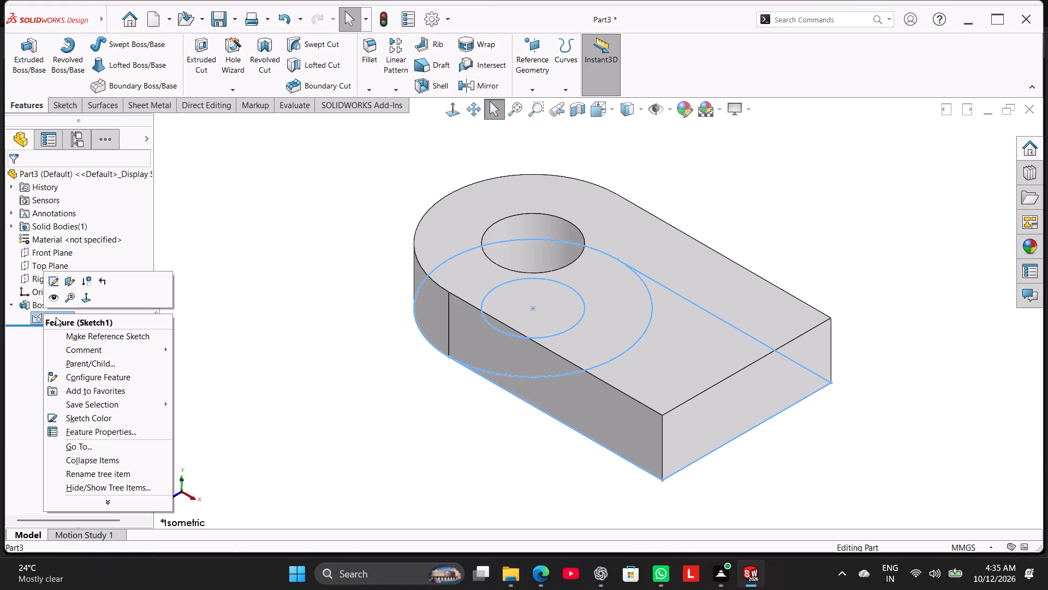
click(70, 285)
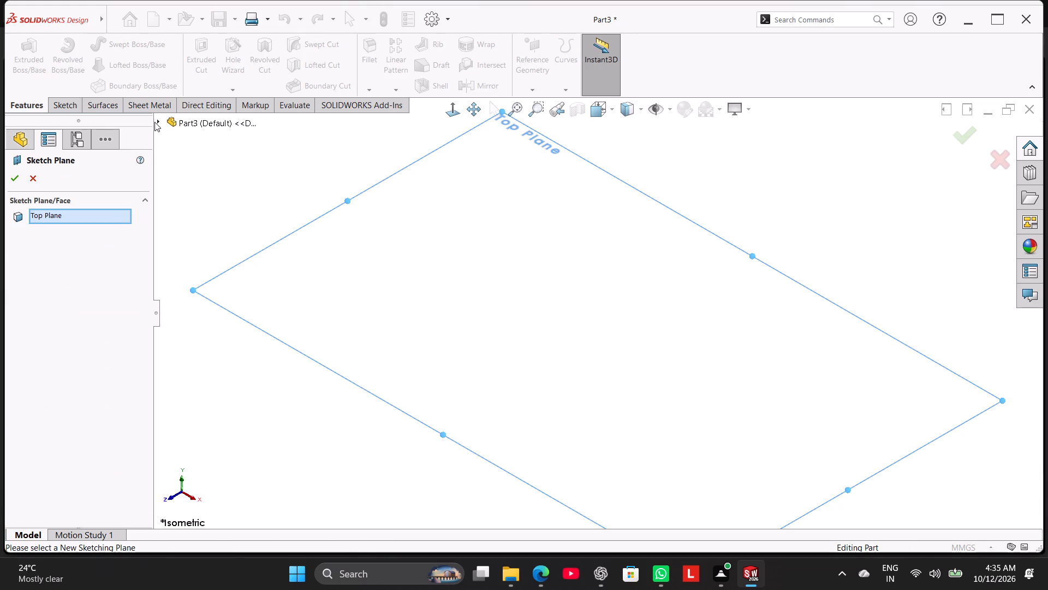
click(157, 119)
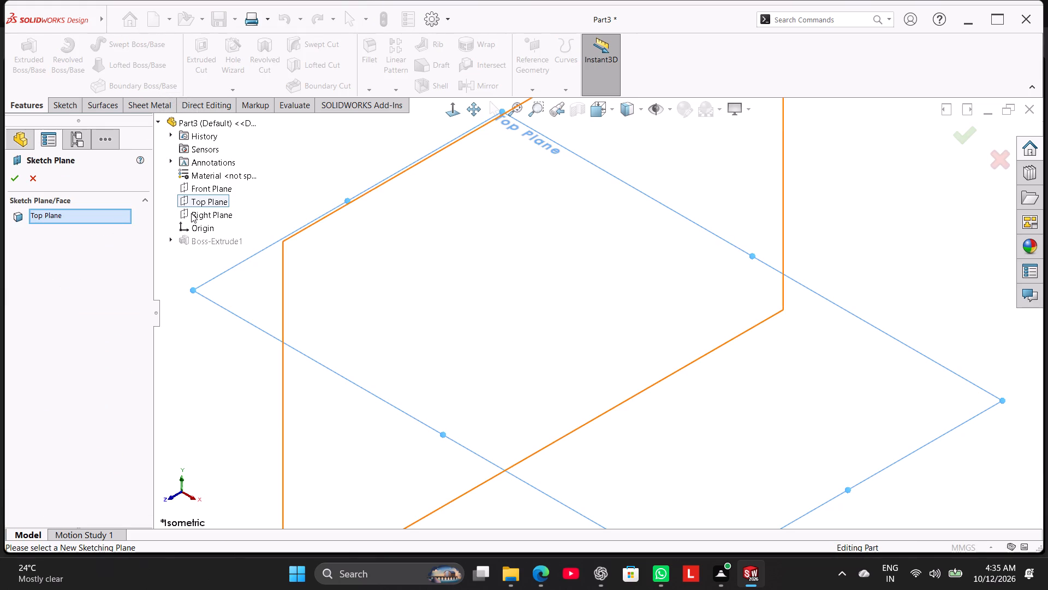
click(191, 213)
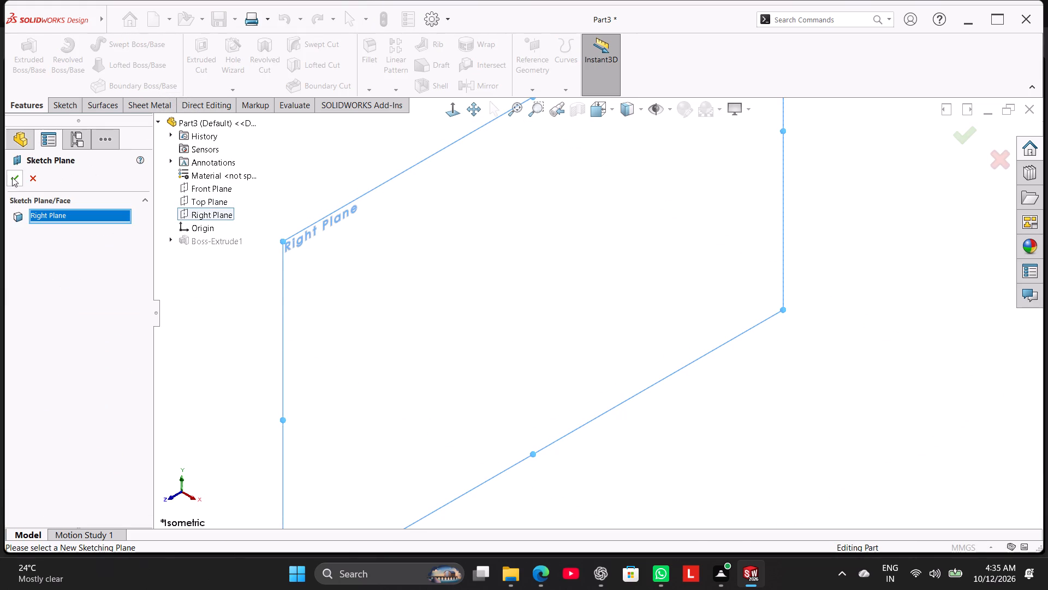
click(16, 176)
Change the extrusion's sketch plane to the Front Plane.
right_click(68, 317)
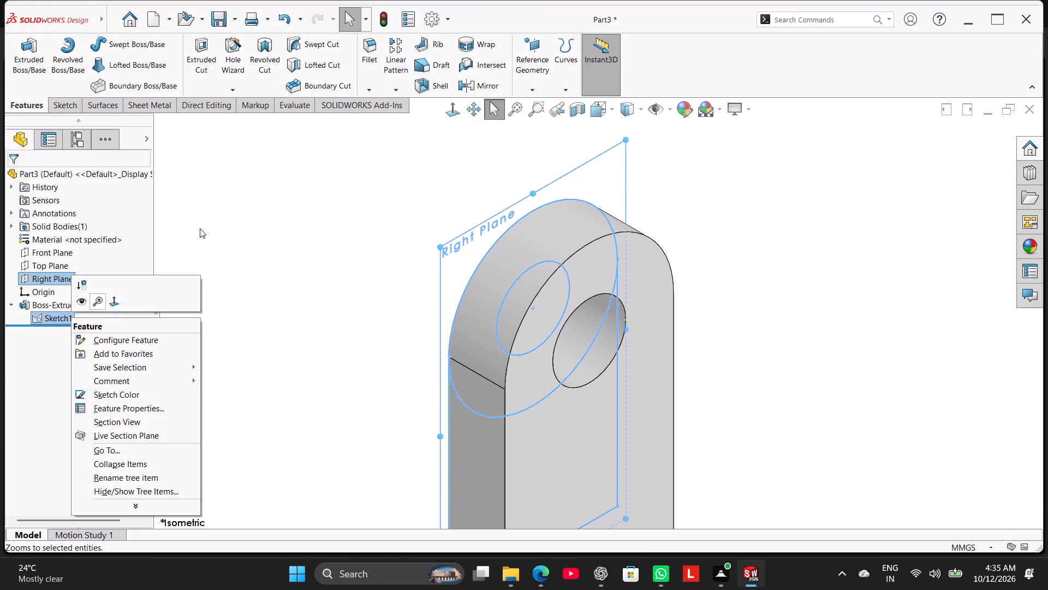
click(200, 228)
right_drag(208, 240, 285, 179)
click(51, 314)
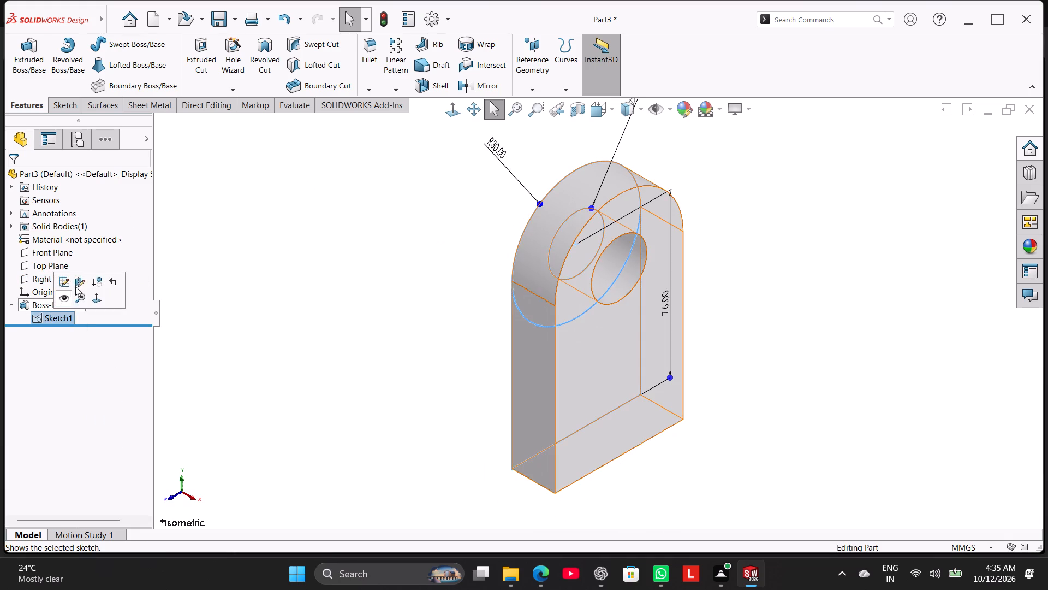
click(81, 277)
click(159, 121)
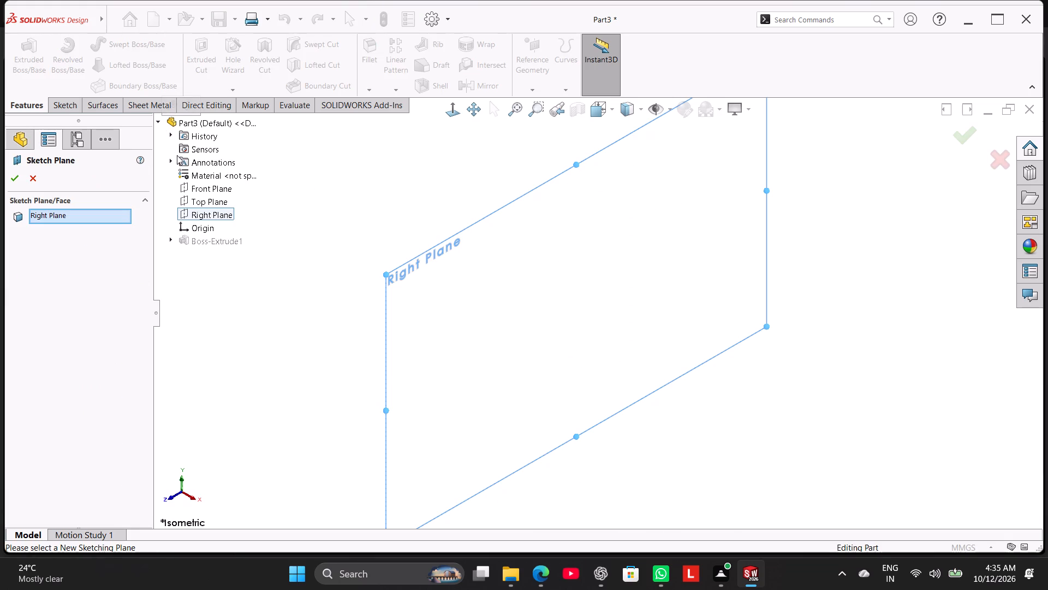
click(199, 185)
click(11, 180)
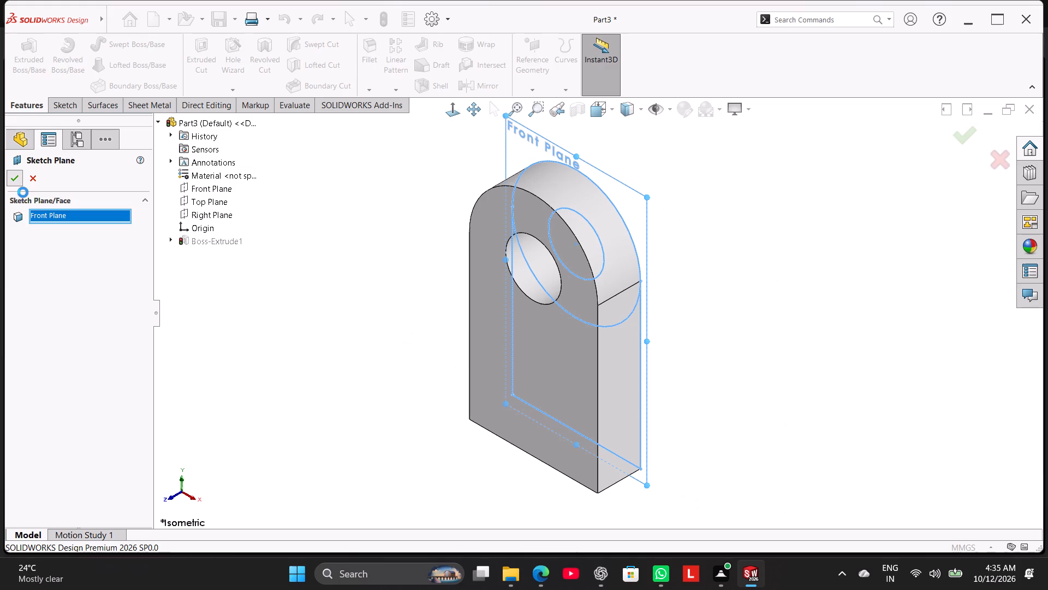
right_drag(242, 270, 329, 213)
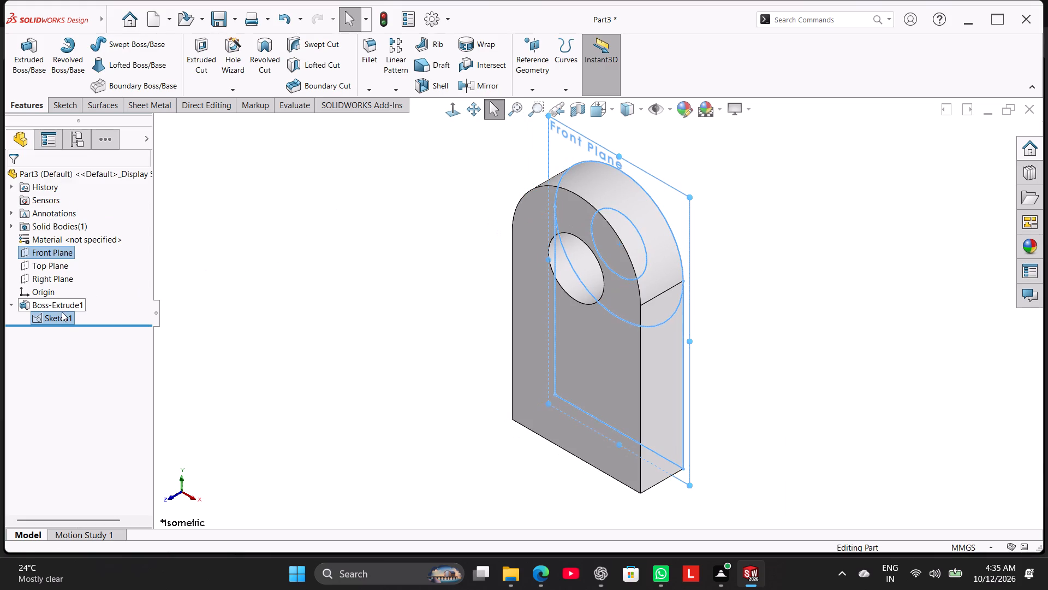
Change the extrusion's sketch plane back to the Top Plane.
right_click(62, 312)
click(223, 228)
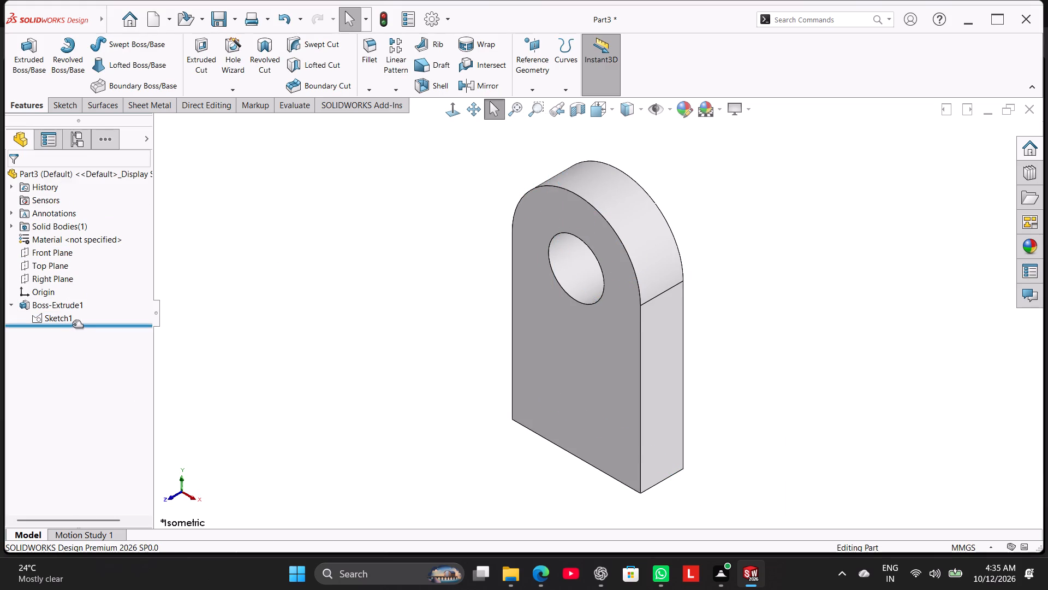
right_click(66, 321)
click(98, 290)
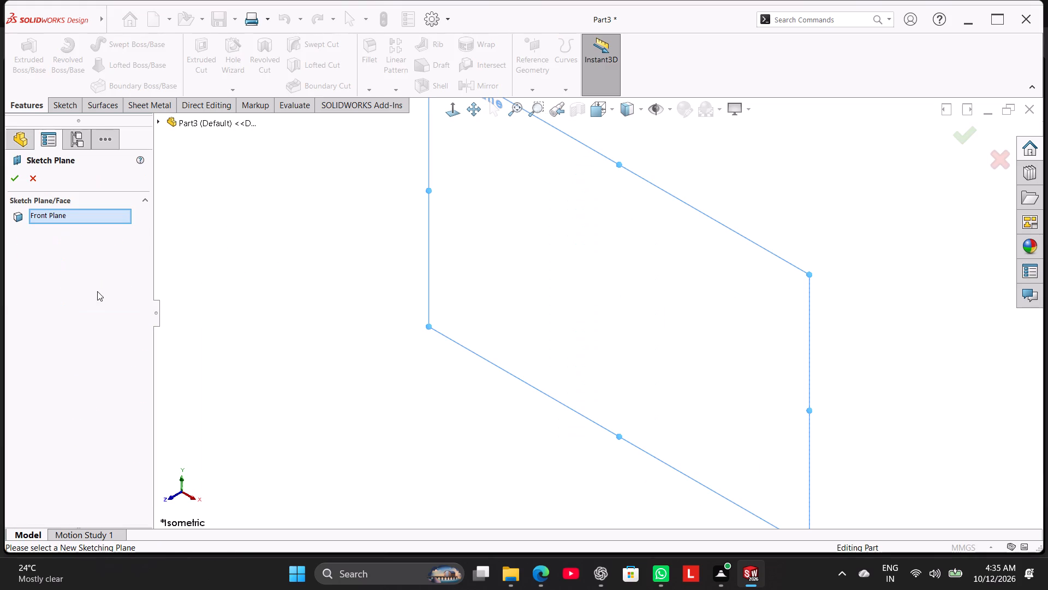
click(158, 123)
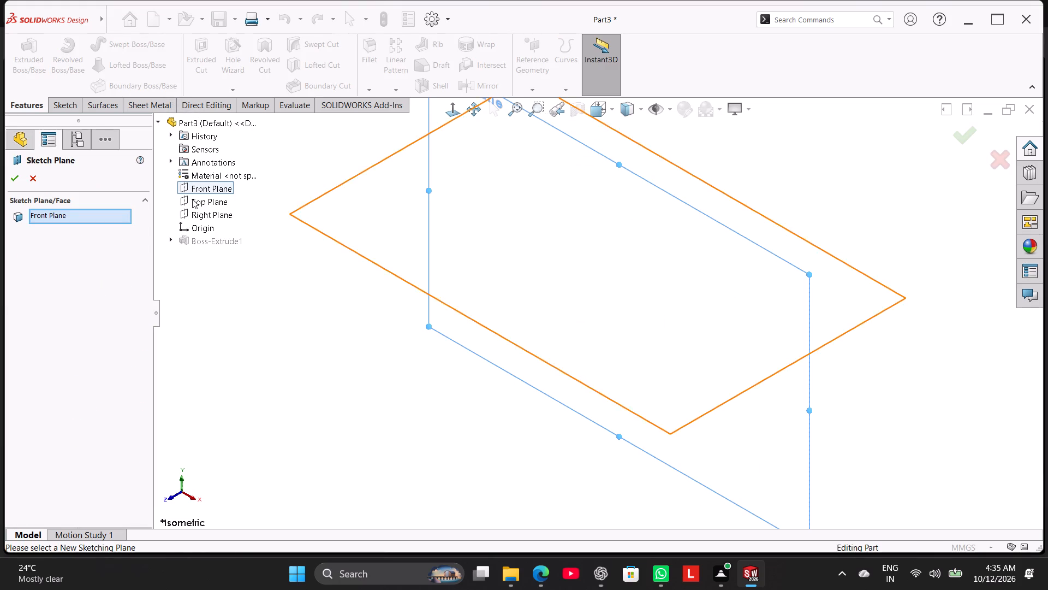
click(192, 199)
click(19, 180)
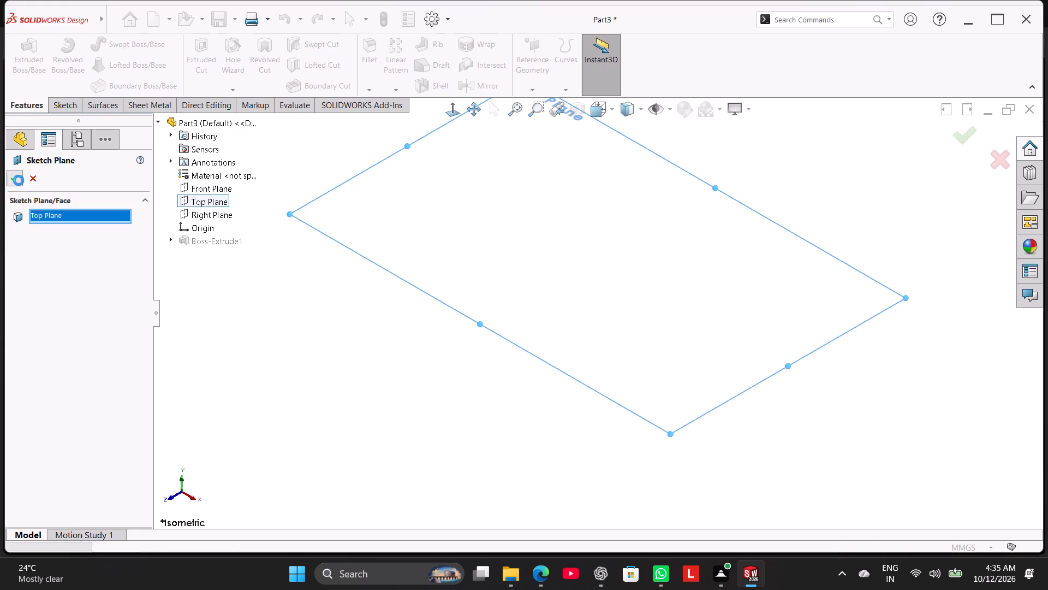
click(200, 234)
right_drag(231, 283, 541, 147)
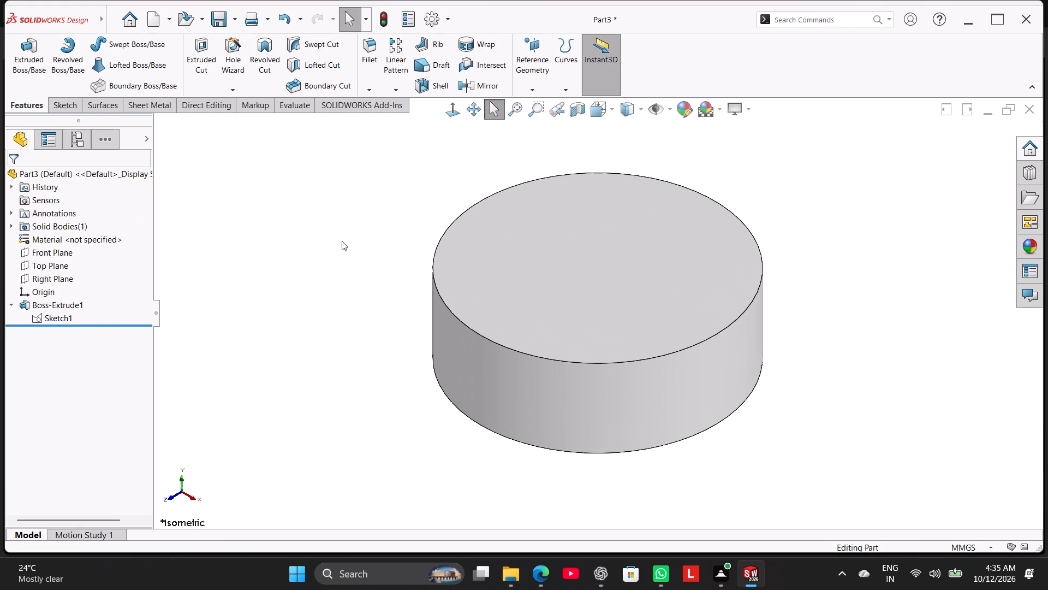
click(342, 241)
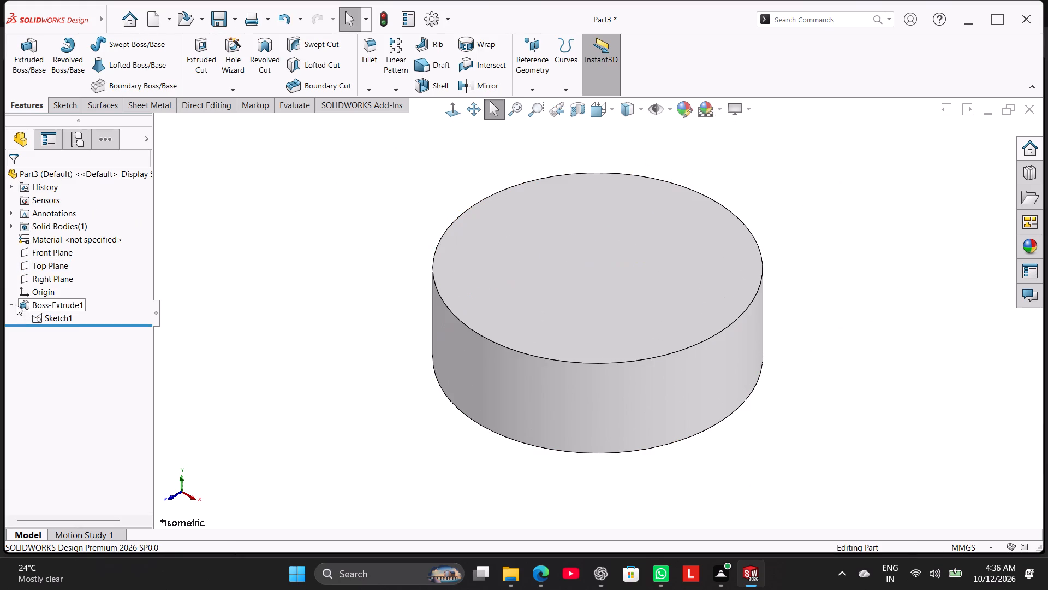
Edit the extrusion, clear its selected contours, and pick the straight section and the ring around the hole instead.
click(13, 303)
right_click(56, 303)
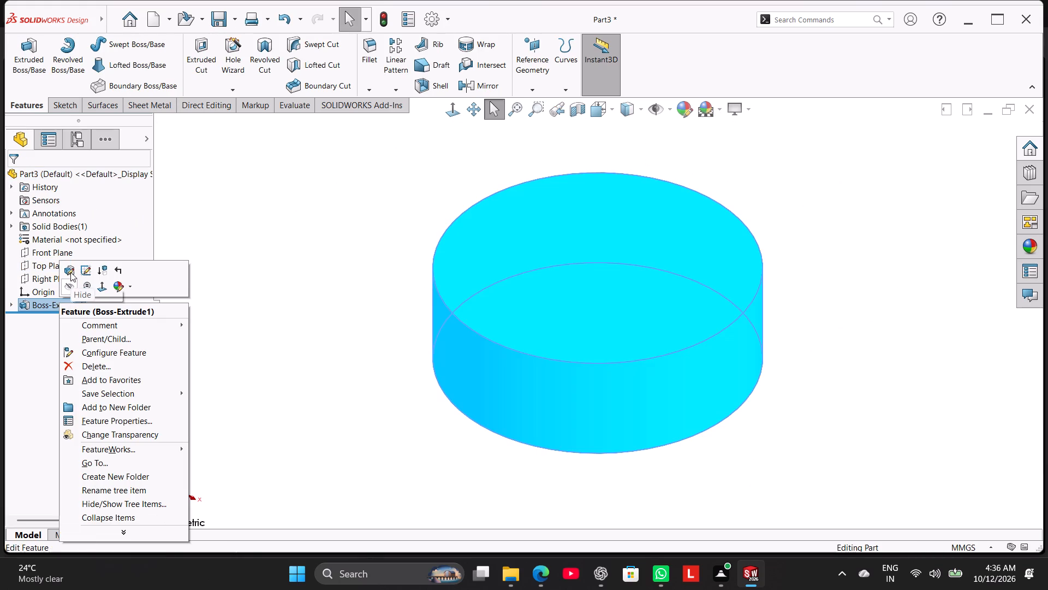
click(70, 271)
scroll(358, 324, up, 3)
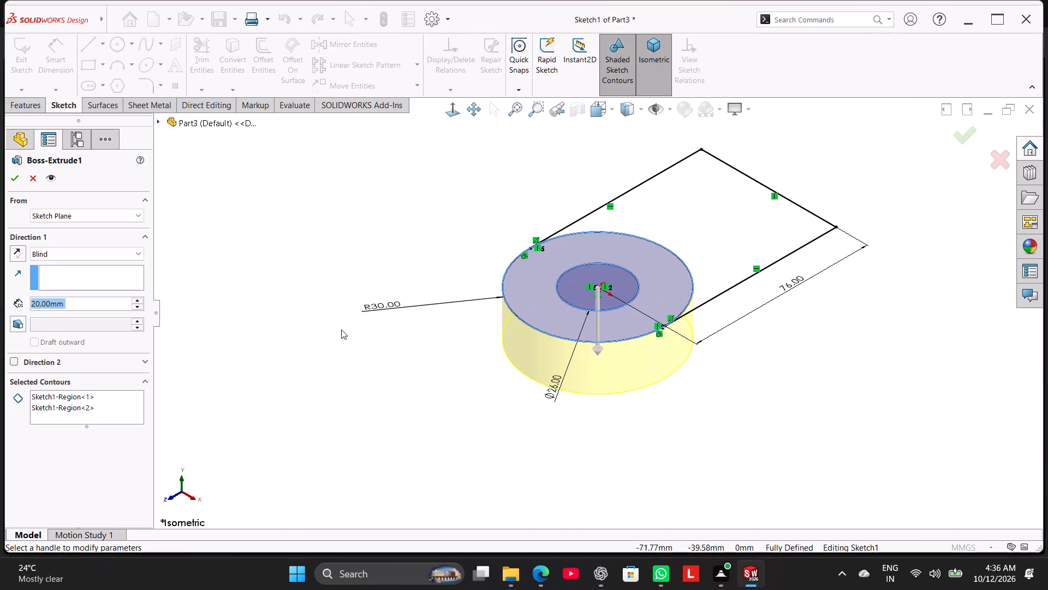
right_click(106, 399)
click(126, 404)
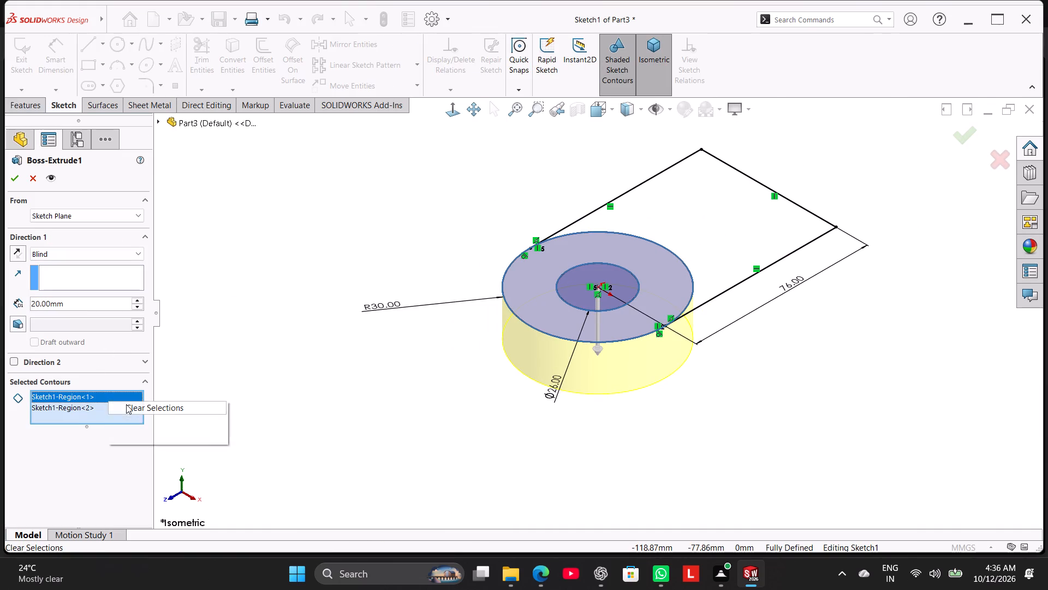
click(723, 274)
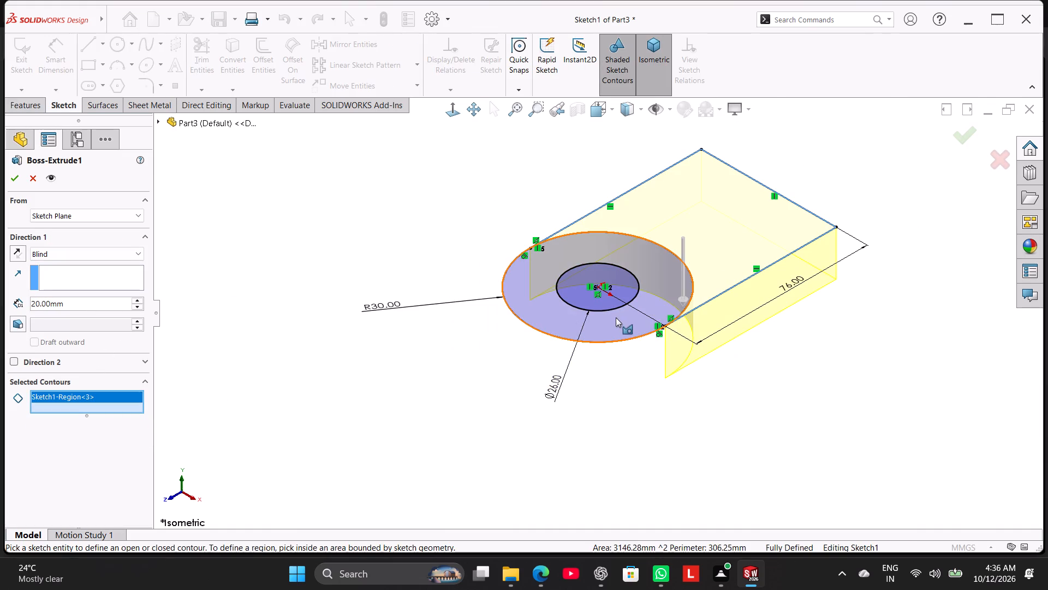
click(616, 317)
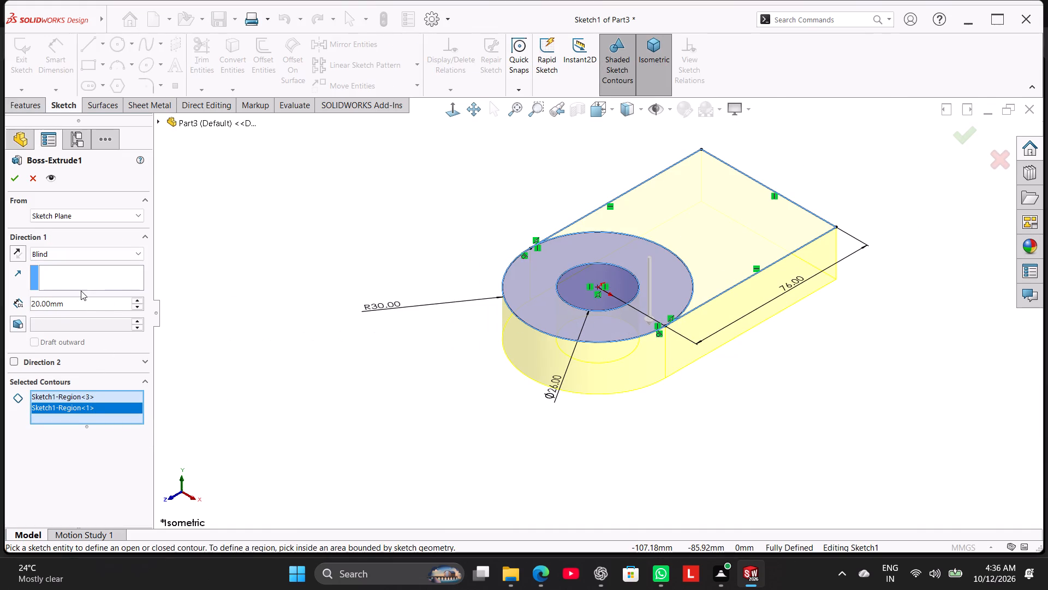
Reverse the Blind extrusion's direction so it extends above the sketch plane, and accept the feature.
click(97, 252)
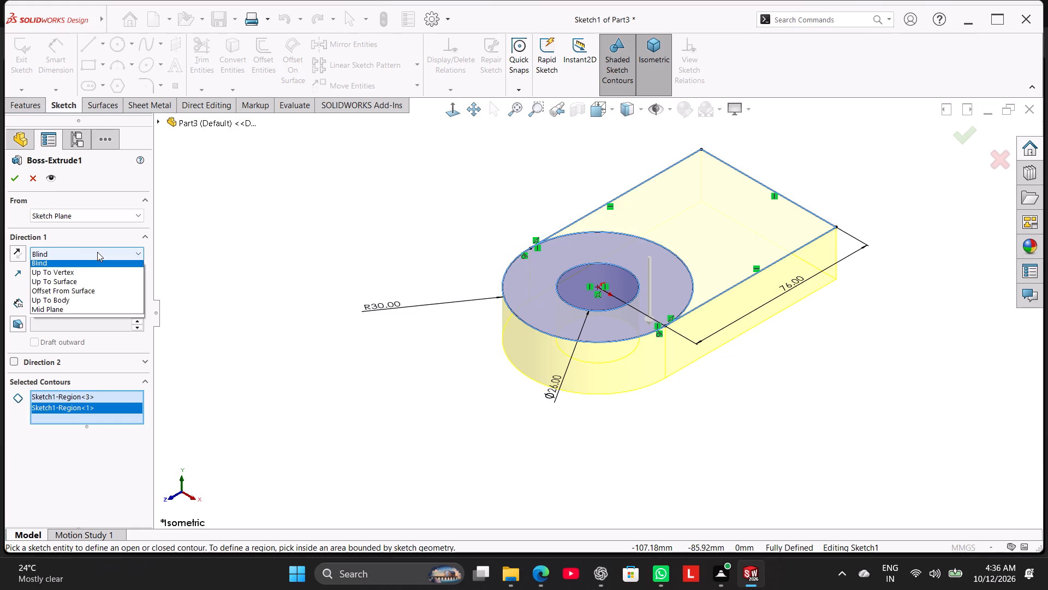
click(97, 252)
click(20, 251)
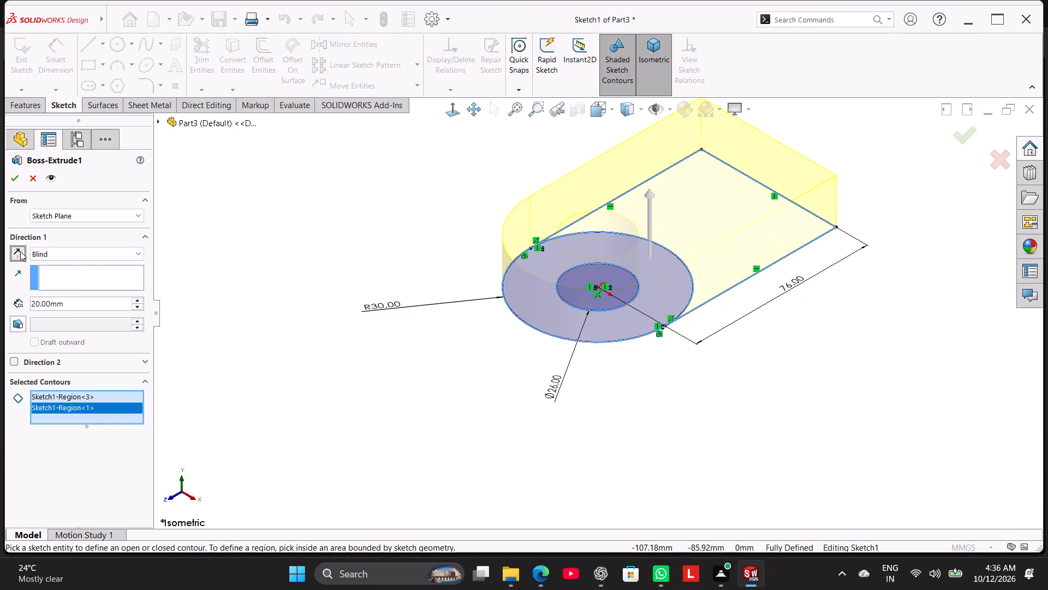
click(18, 181)
right_drag(215, 300, 540, 158)
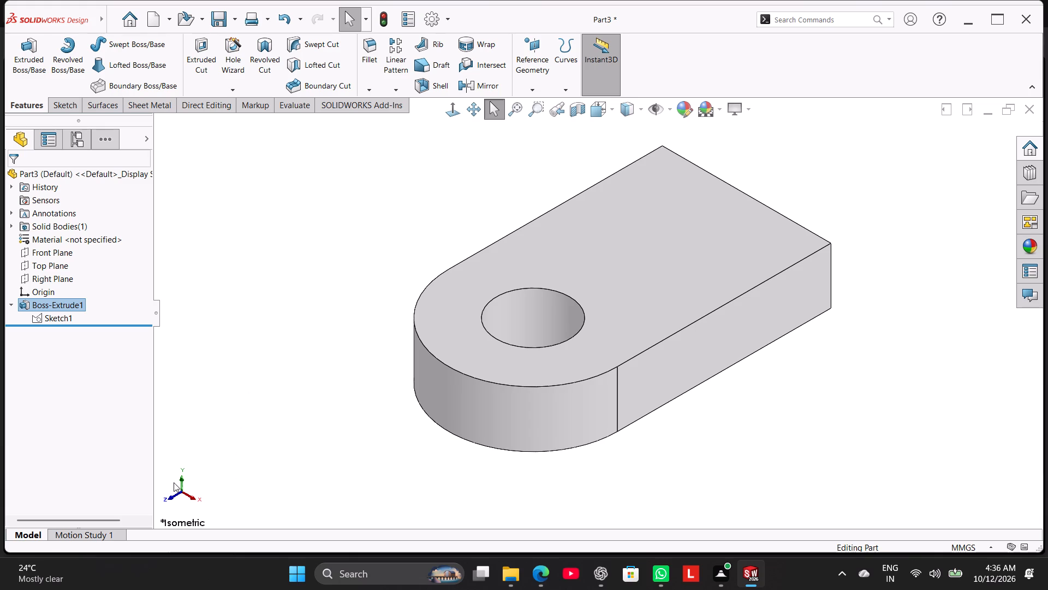
click(325, 292)
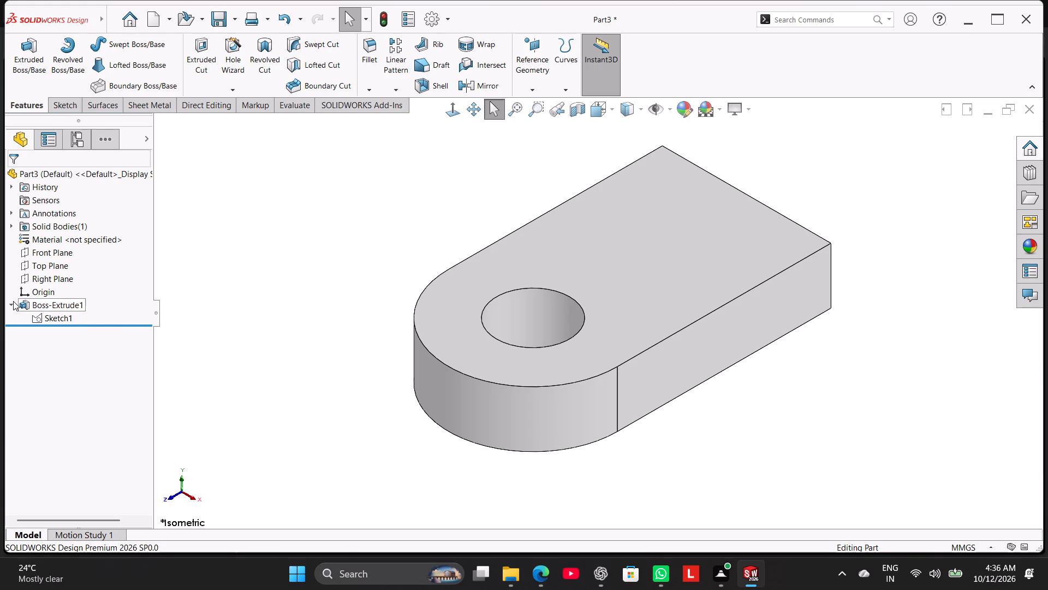
Start a new sketch on the long flat side face of the straight section.
click(13, 301)
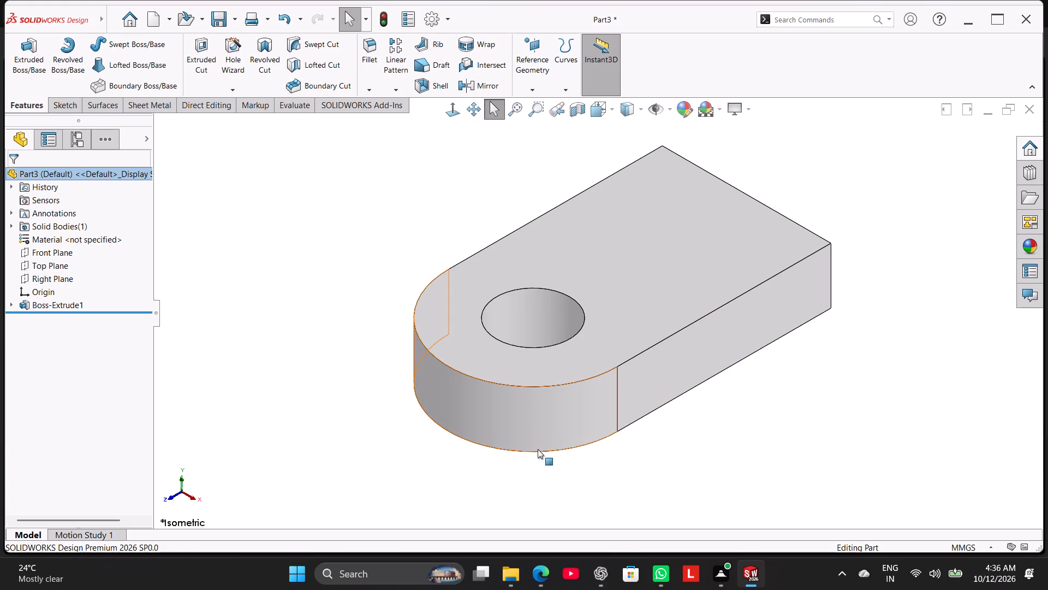
right_click(767, 311)
click(791, 298)
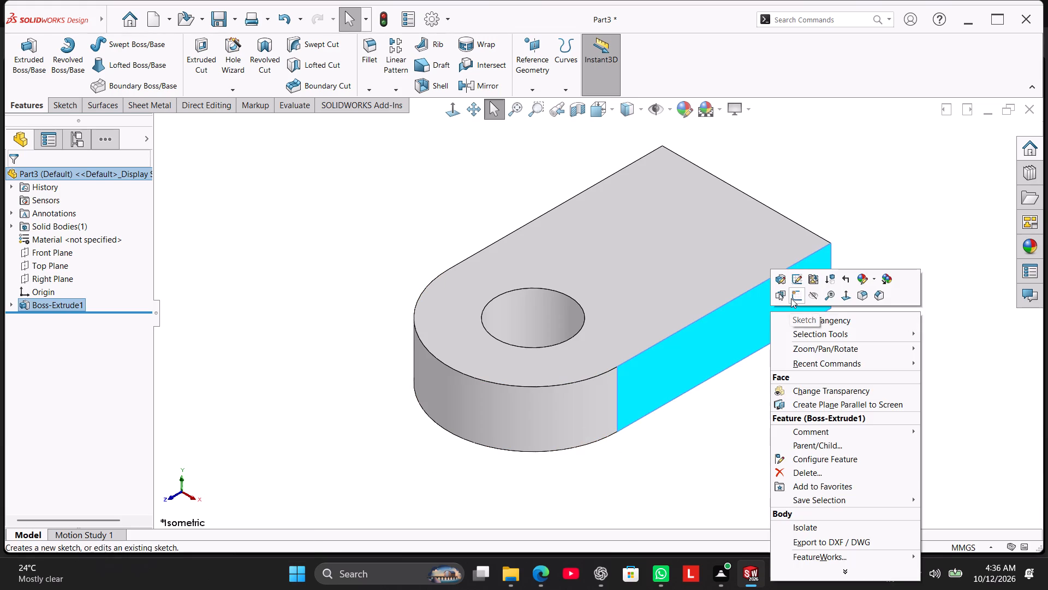
click(441, 399)
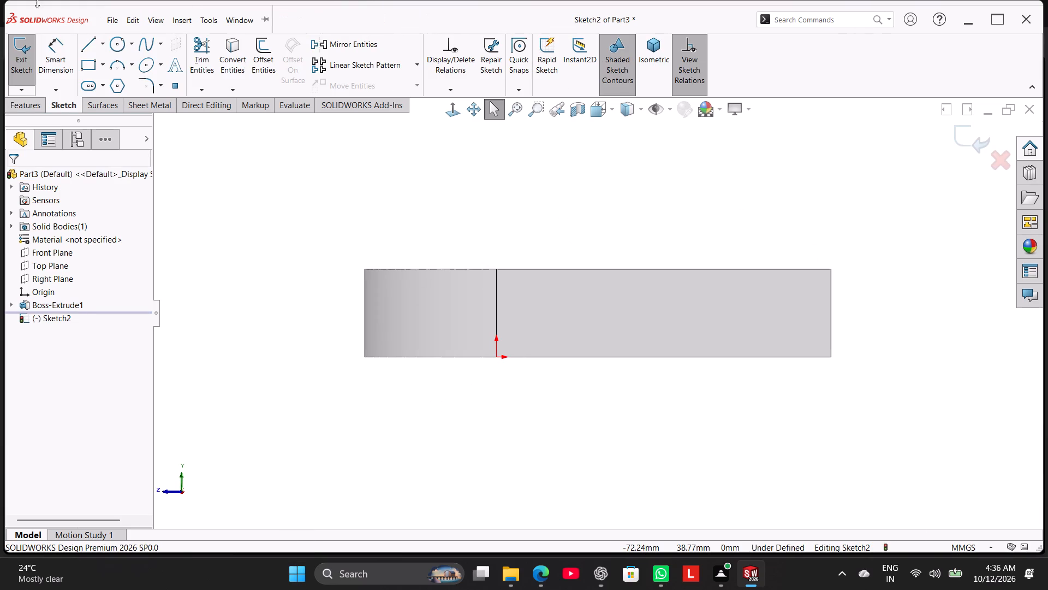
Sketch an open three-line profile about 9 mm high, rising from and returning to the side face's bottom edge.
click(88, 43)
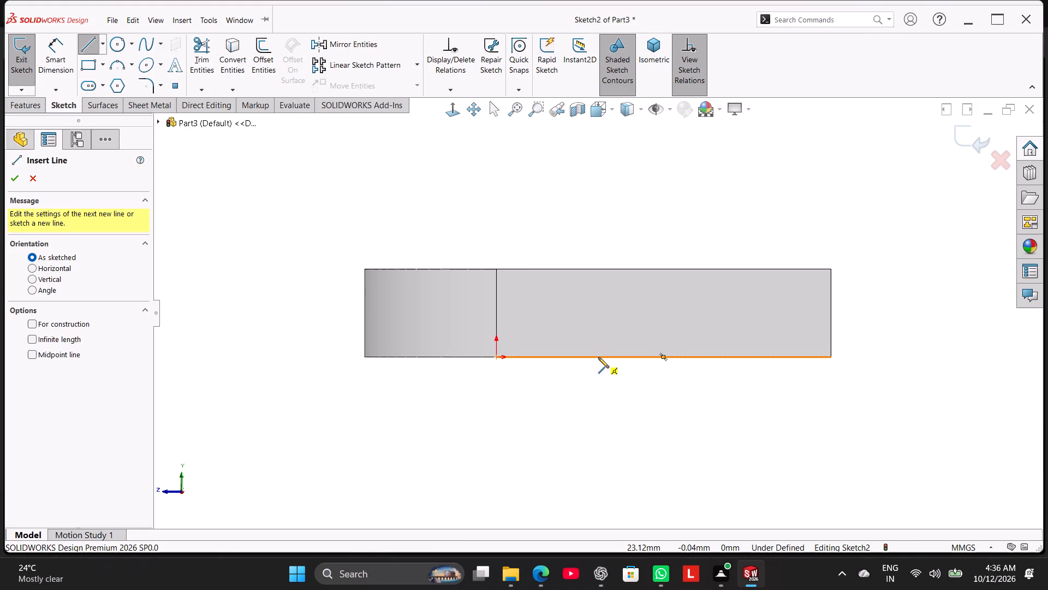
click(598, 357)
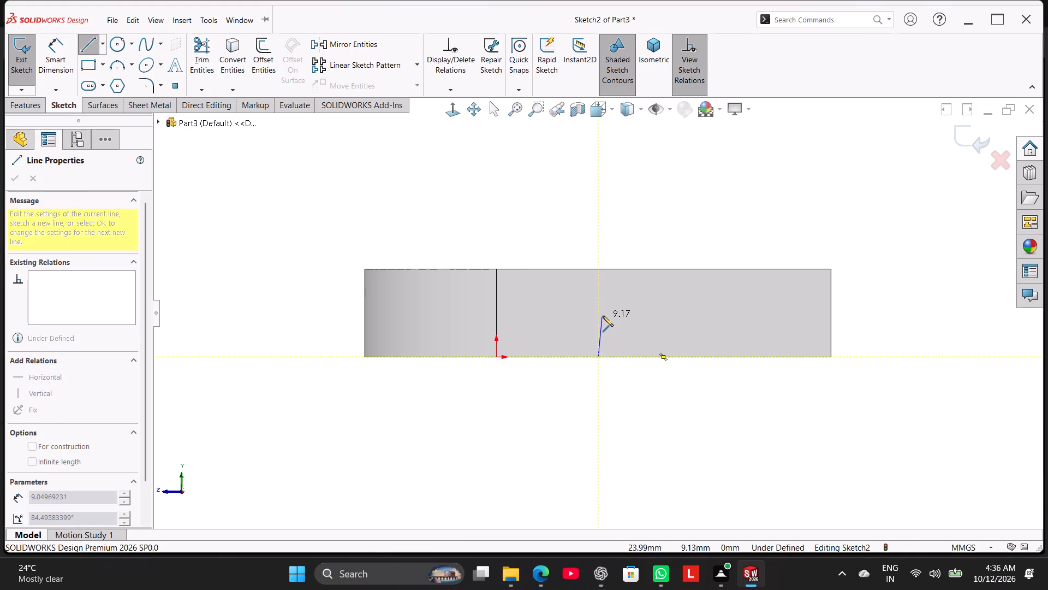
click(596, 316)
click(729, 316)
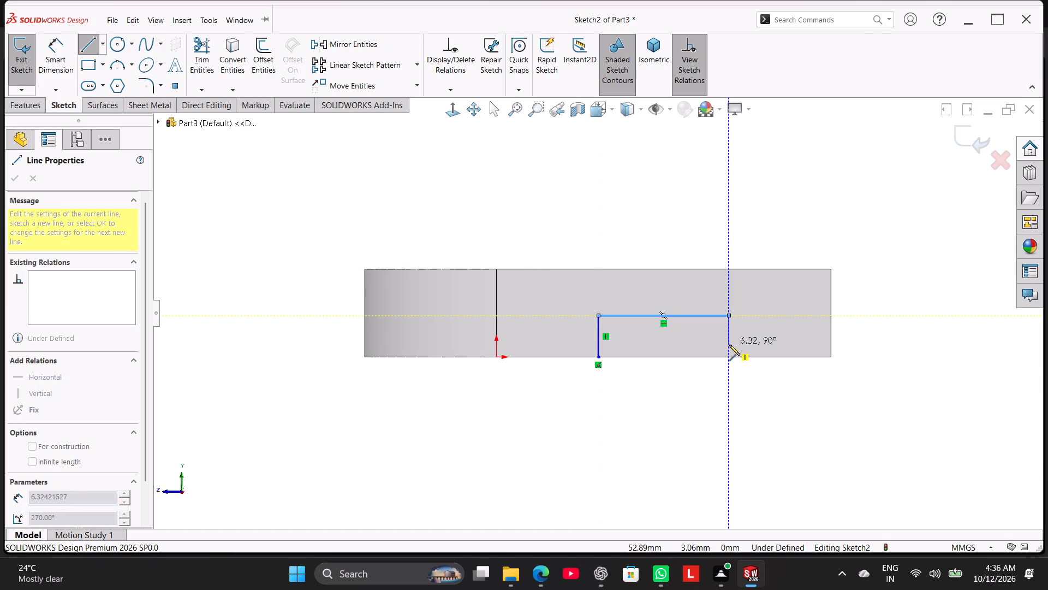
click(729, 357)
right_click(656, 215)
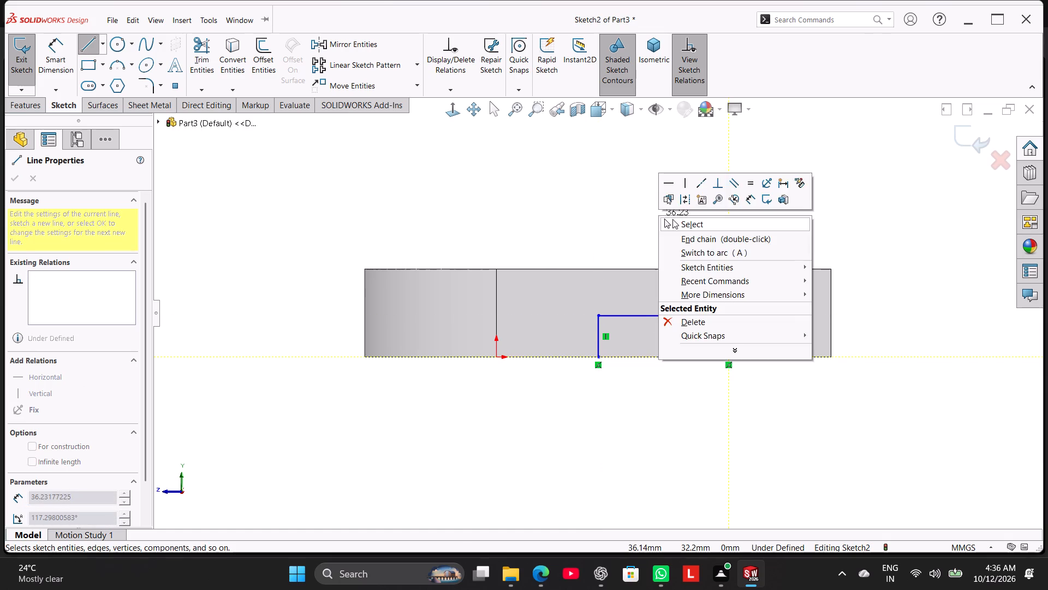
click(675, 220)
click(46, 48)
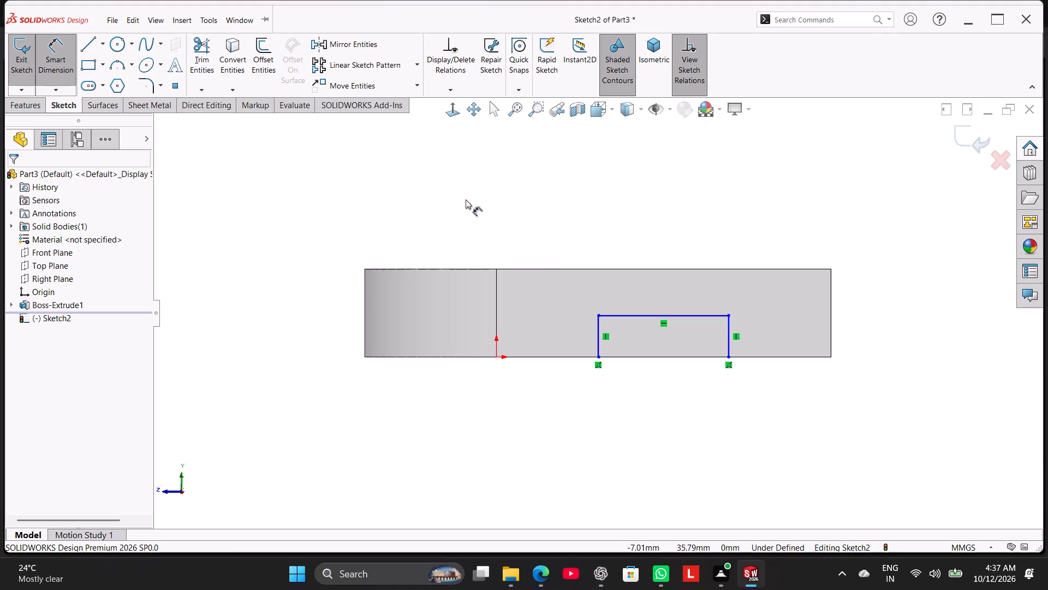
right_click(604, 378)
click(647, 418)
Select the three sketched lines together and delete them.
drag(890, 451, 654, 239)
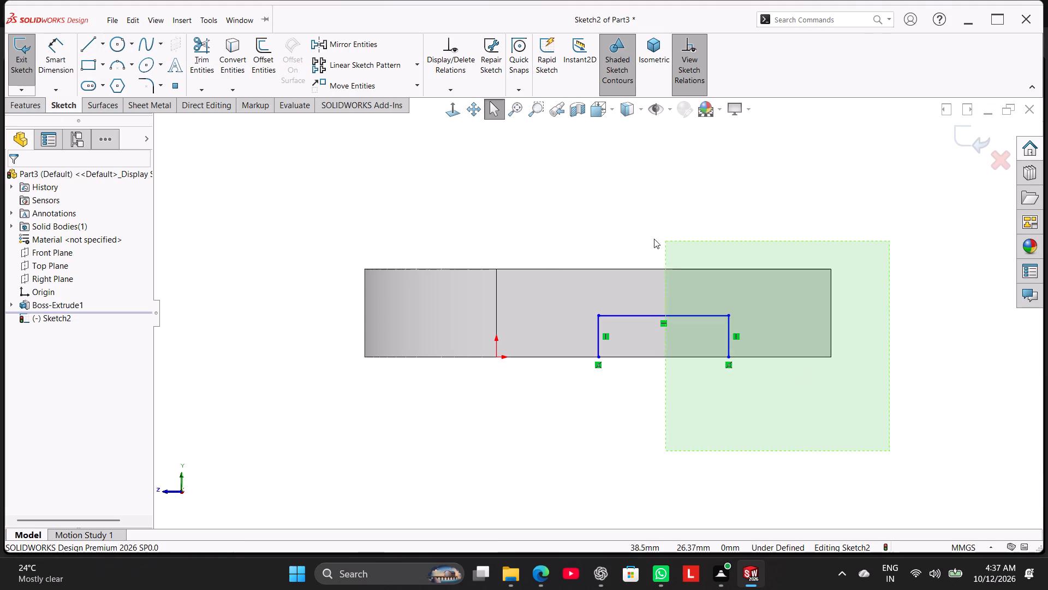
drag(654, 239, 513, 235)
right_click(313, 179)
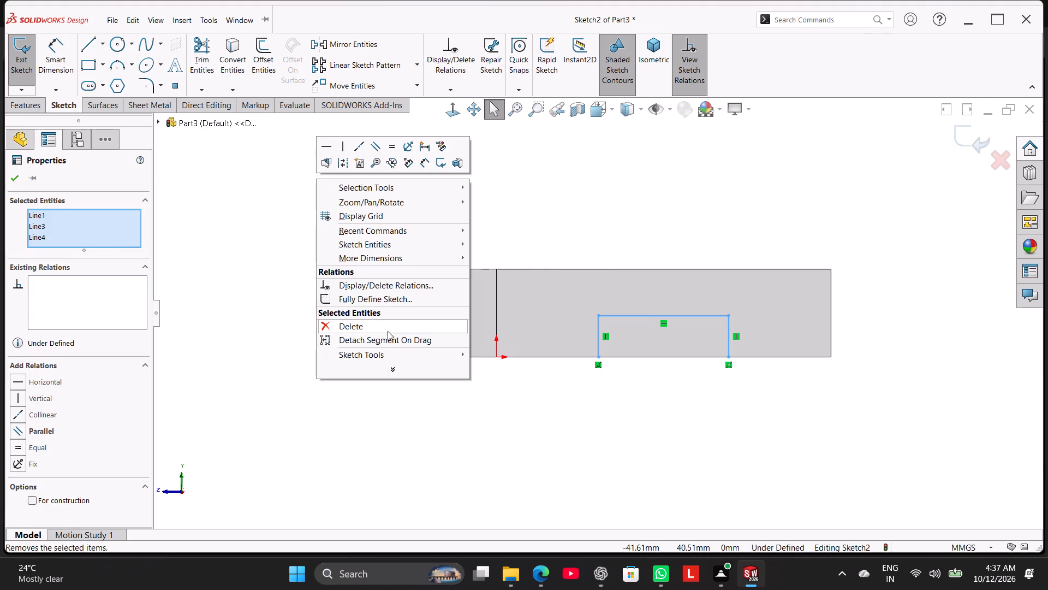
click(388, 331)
Sketch a corner rectangle about 29 mm wide and 9 mm high, starting on the side face's bottom edge.
click(93, 64)
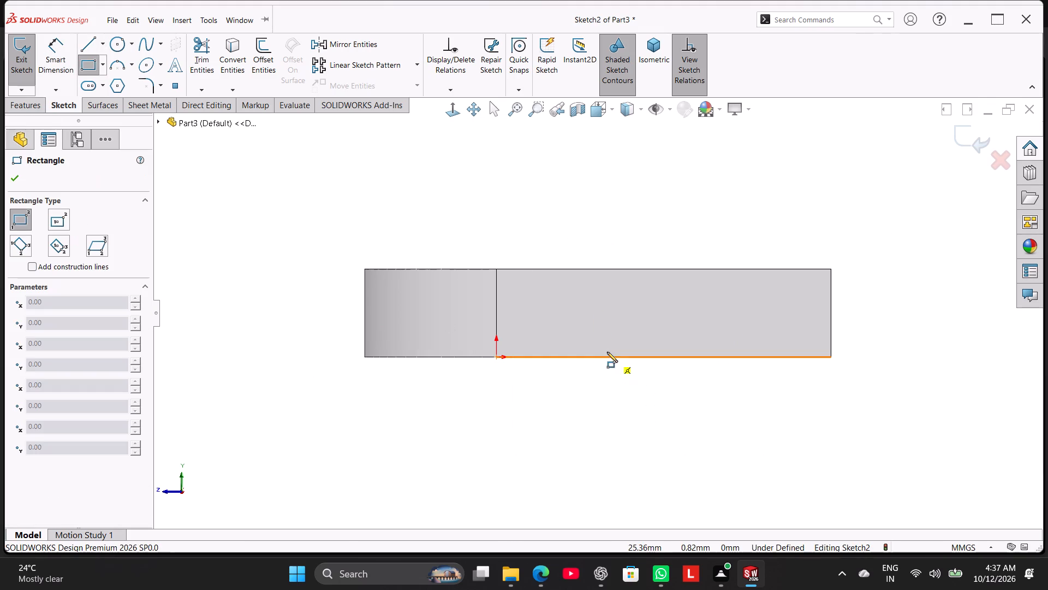
click(609, 359)
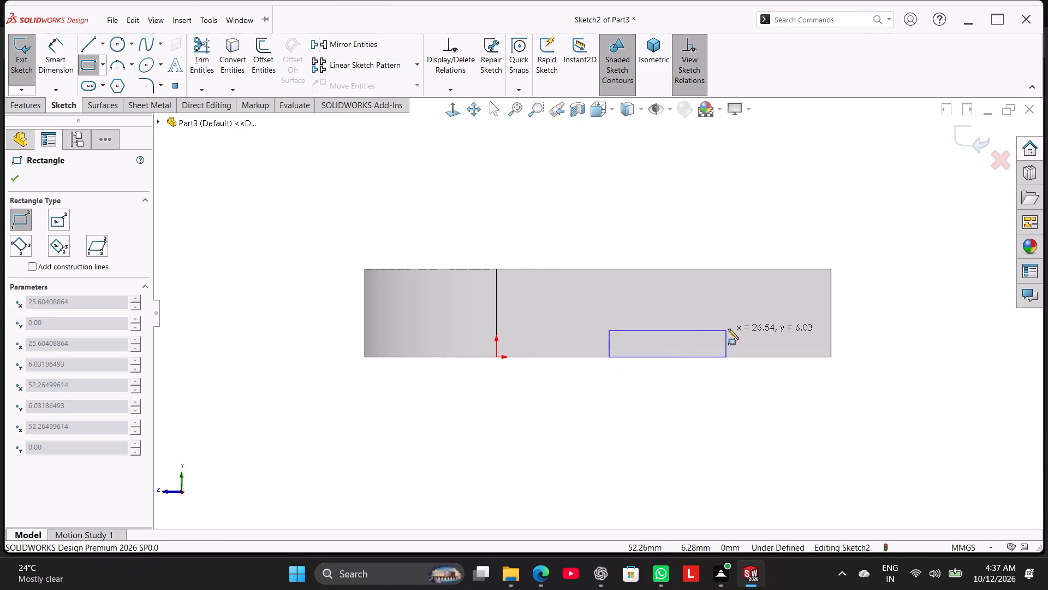
click(739, 317)
right_click(688, 234)
click(722, 240)
Dimension the rectangle's height and set it to 10 mm.
right_drag(727, 240, 882, 241)
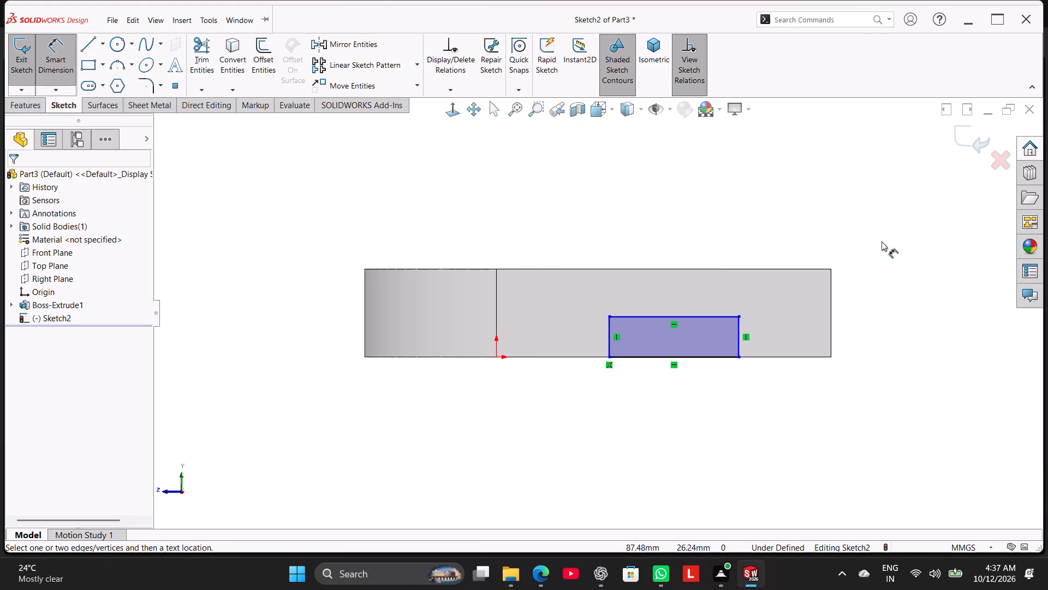
click(738, 327)
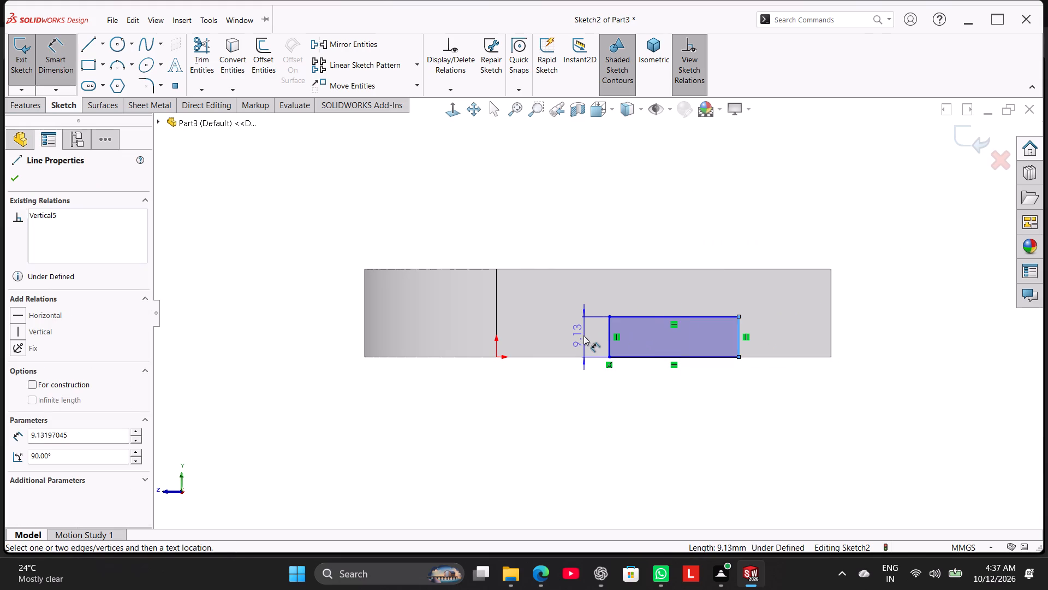
click(582, 335)
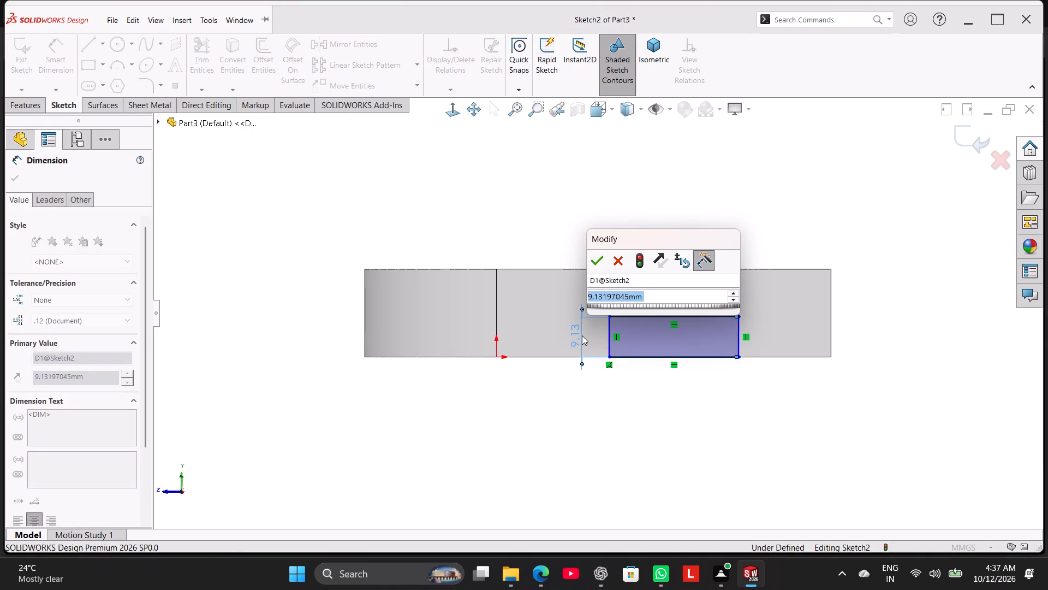
text(87)
key(F10)
key(7)
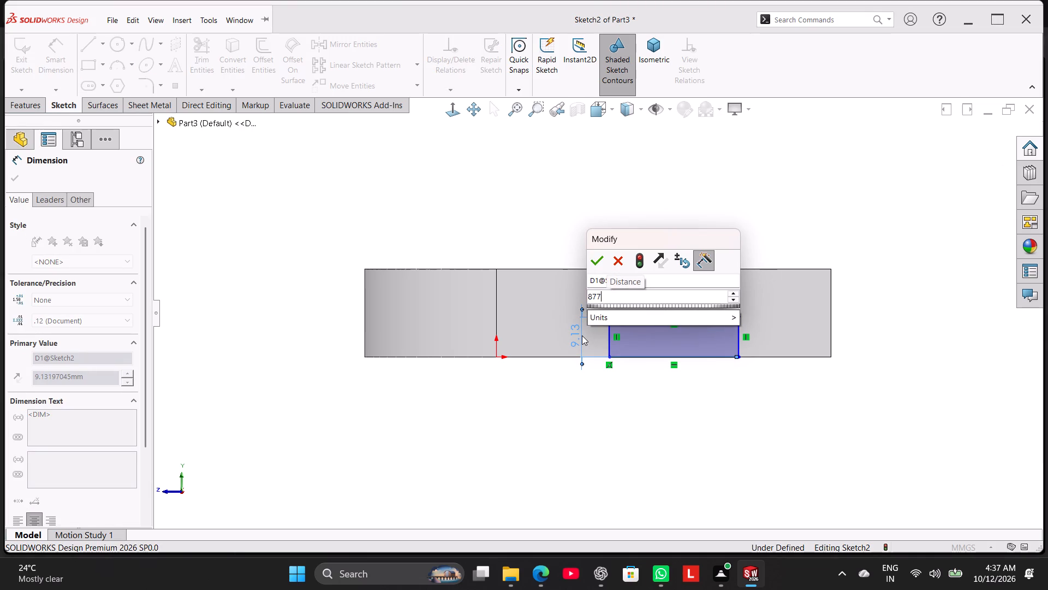
key(space)
key(BackSpace)
key(space)
key(BackSpace)
key(BackSpace)
key(BackSpace)
key(BackSpace)
key(BackSpace)
text(10)
key(Return)
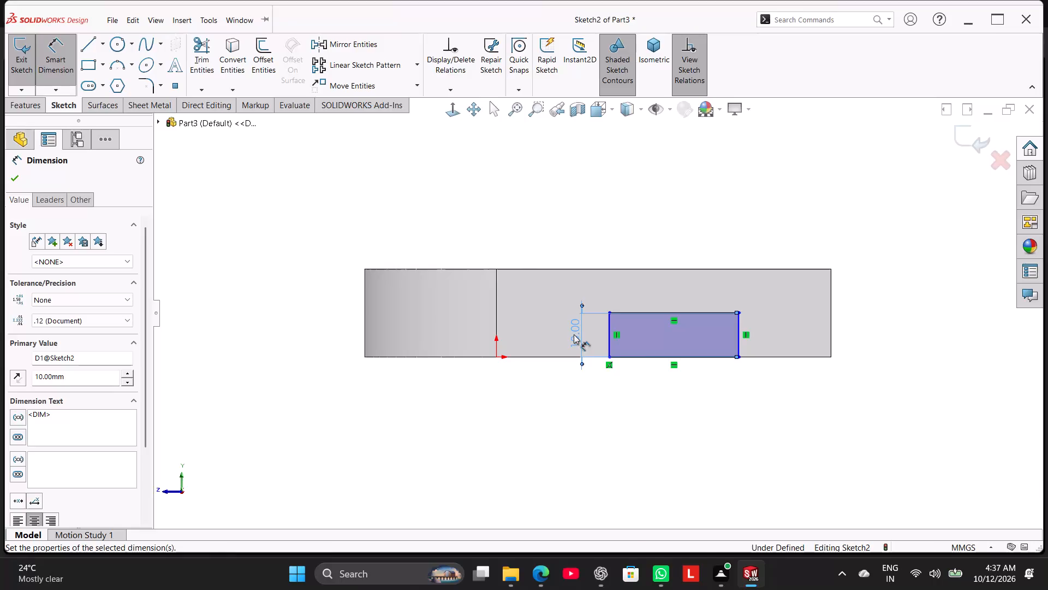
Dimension the rectangle's bottom line and set its width to 35 mm.
click(702, 355)
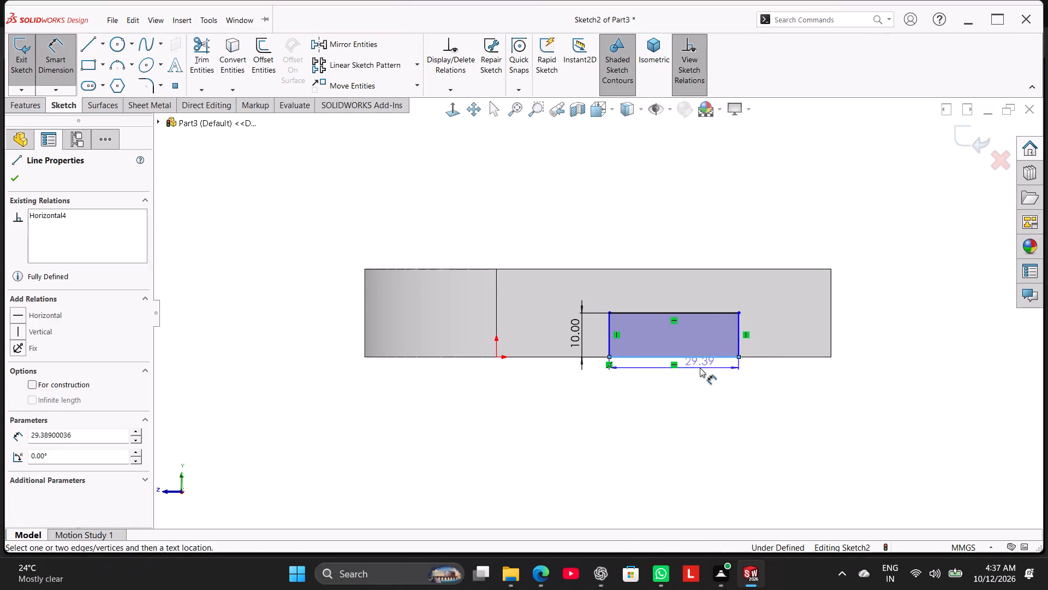
click(669, 385)
text(35)
key(Return)
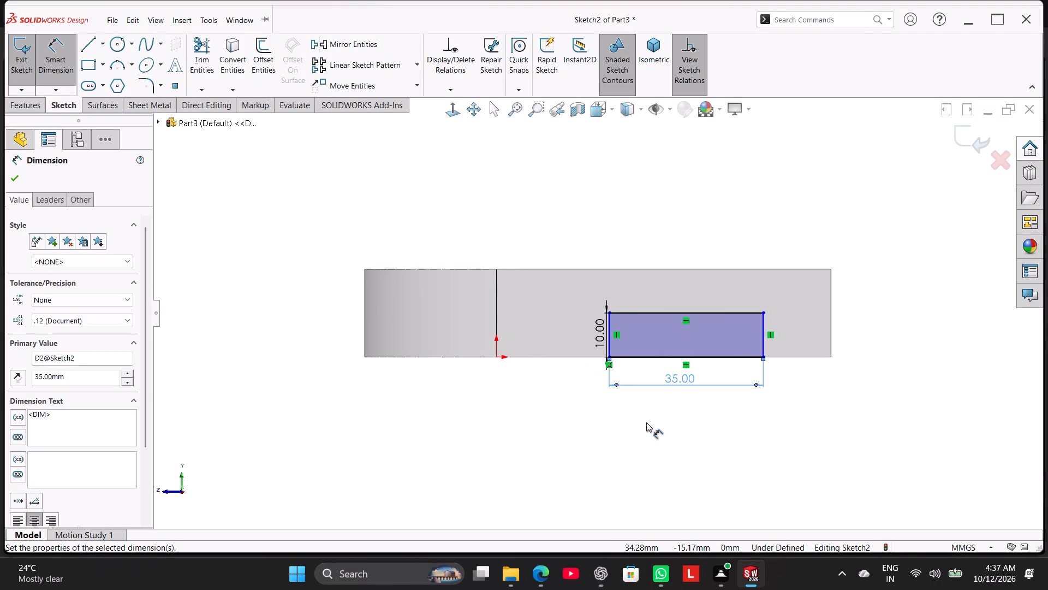
Dimension the gap between the rectangle and the block's straight end edge, and set it to 15 mm.
click(765, 343)
click(830, 346)
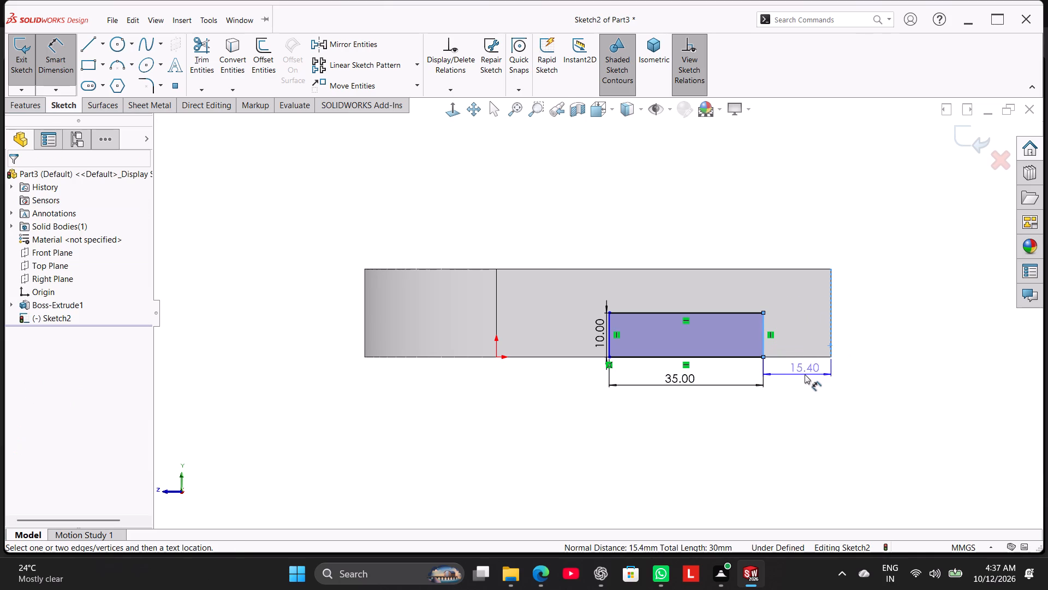
click(807, 384)
text(15)
key(Return)
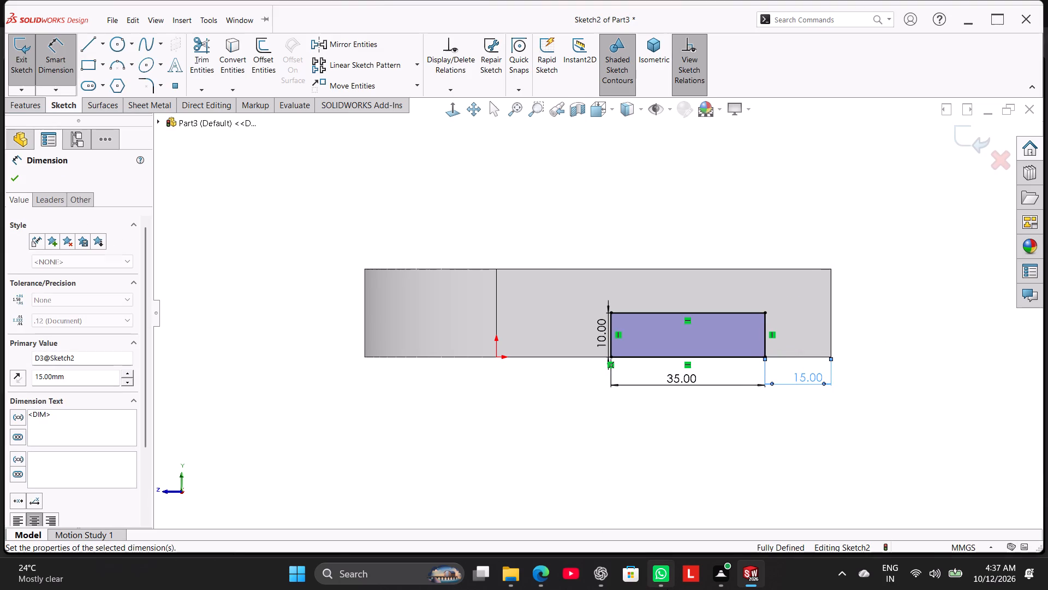
right_click(384, 464)
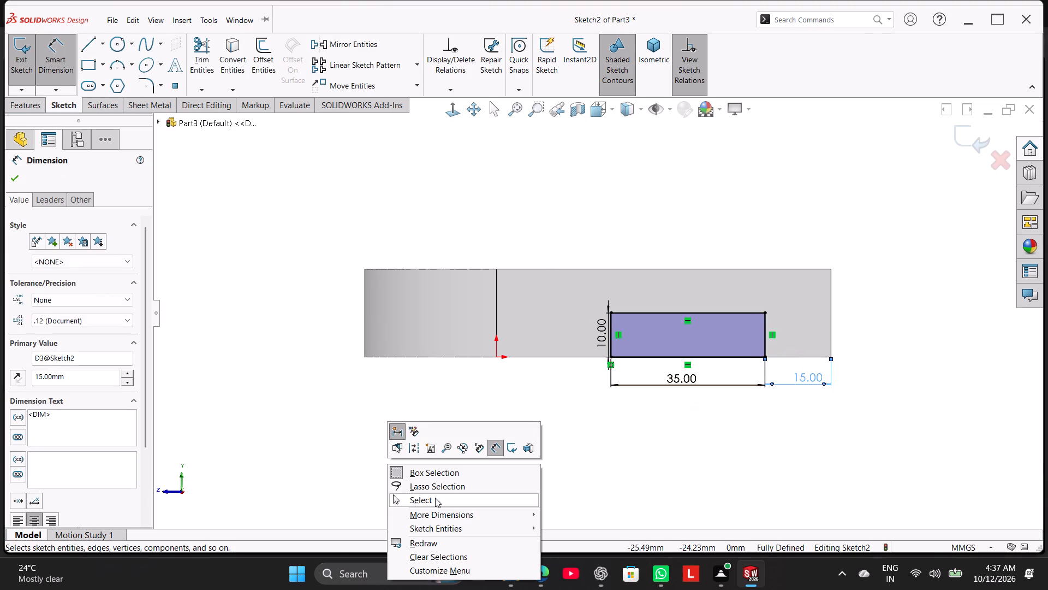
click(437, 499)
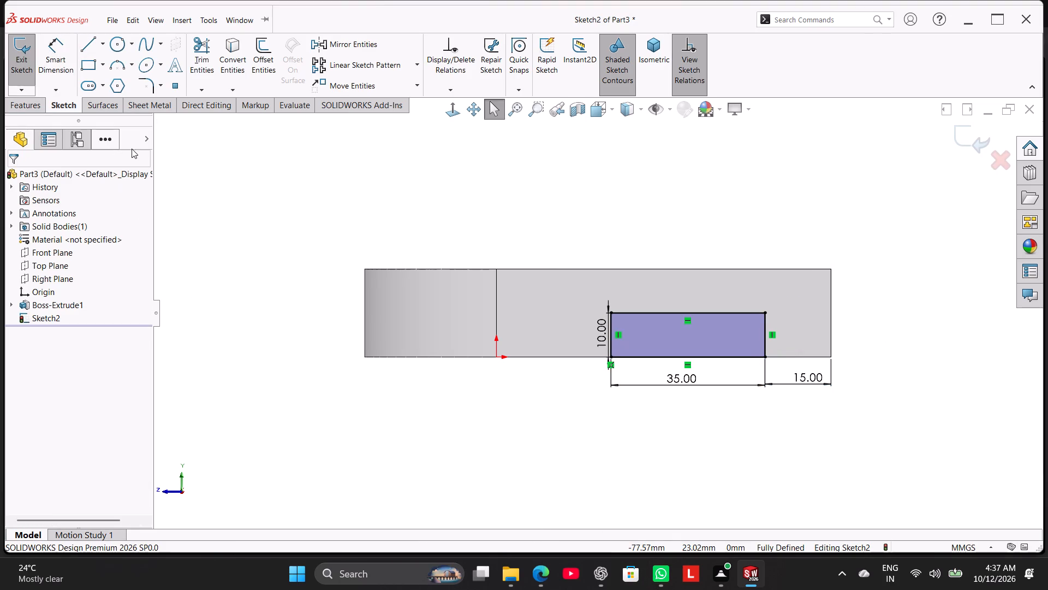
Cut-extrude the 35 mm by 10 mm rectangle into the block from the sketch plane with the Up To Next end condition.
click(37, 109)
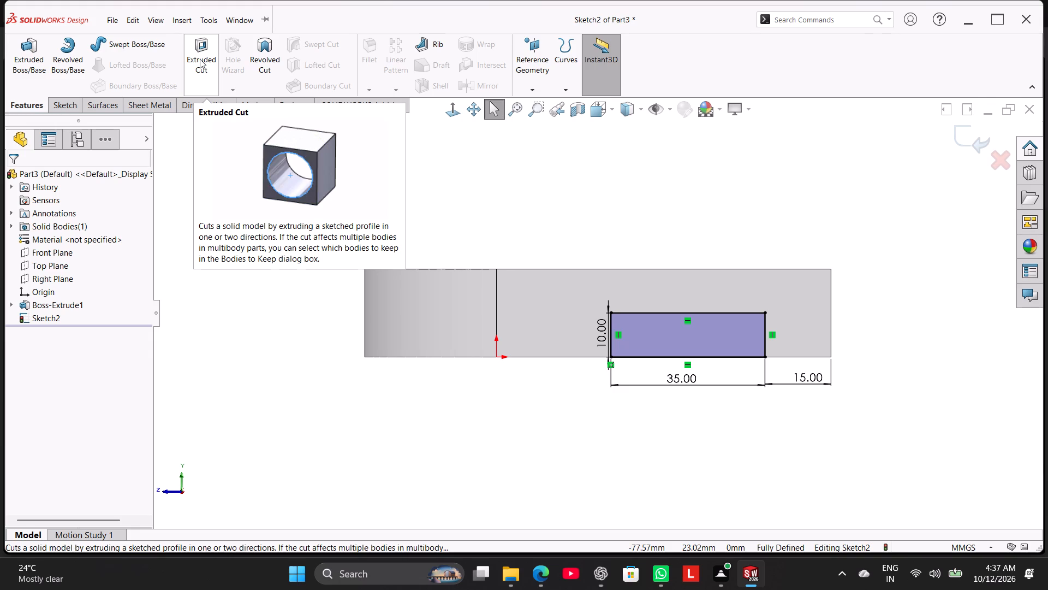
click(200, 59)
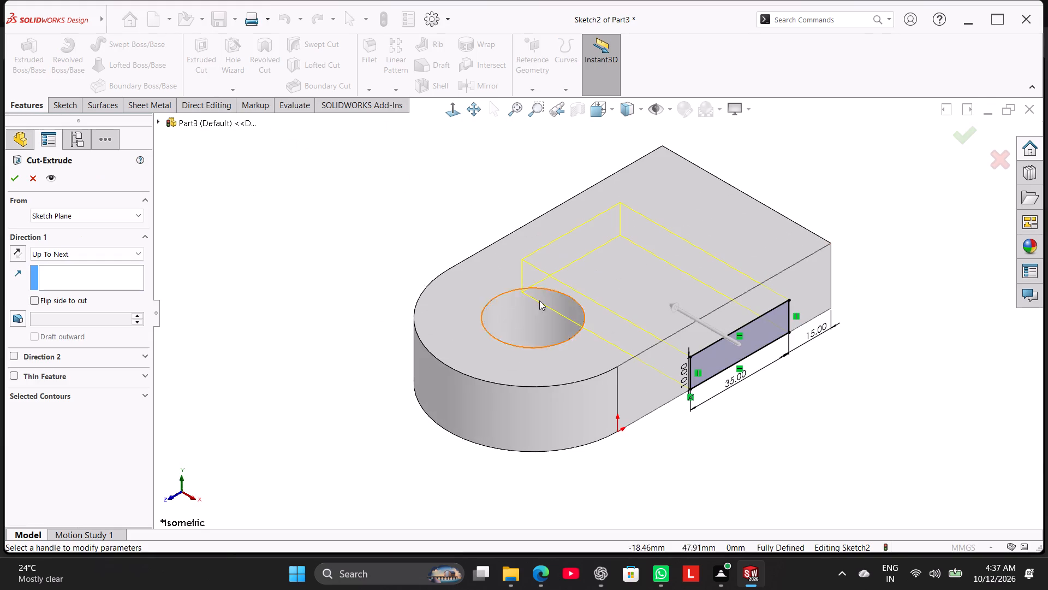
click(11, 186)
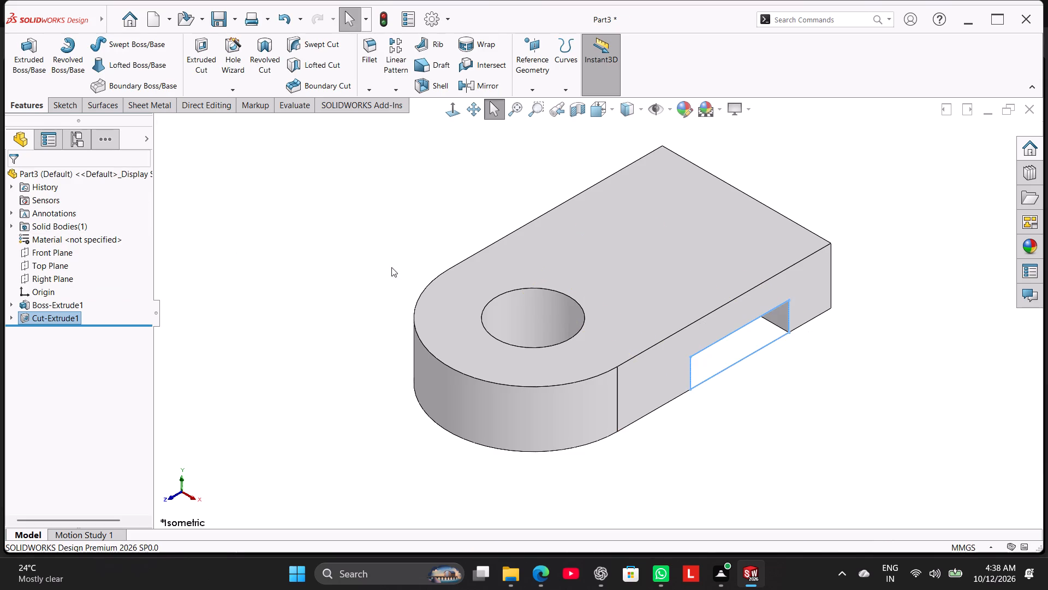
click(392, 267)
Start a sketch on the block's top face and draw a corner rectangle from the straight end edge inward.
right_drag(386, 322, 710, 135)
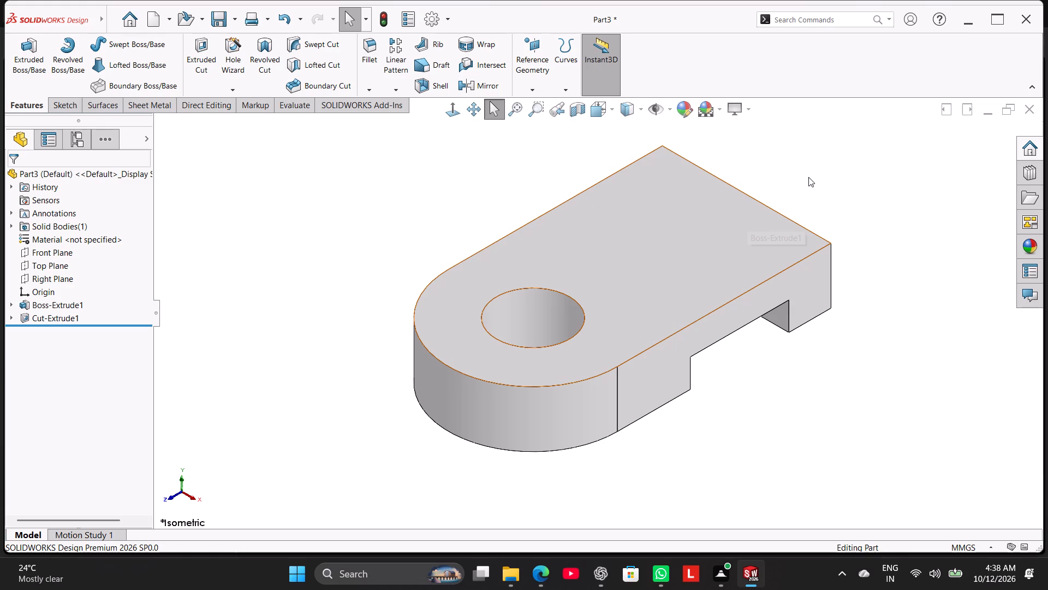
middle_drag(808, 177, 788, 209)
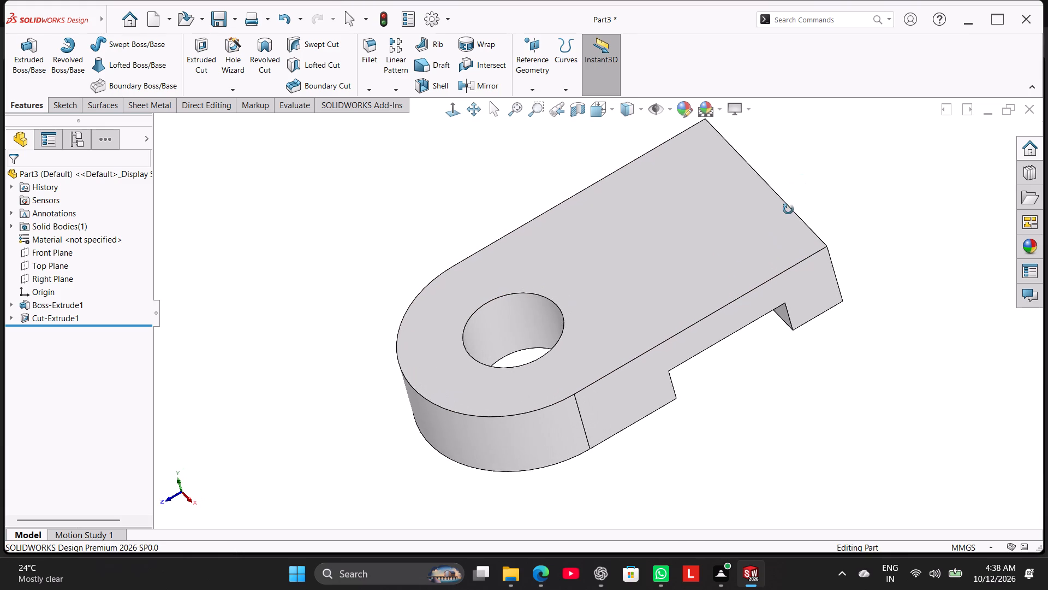
middle_drag(788, 209, 708, 331)
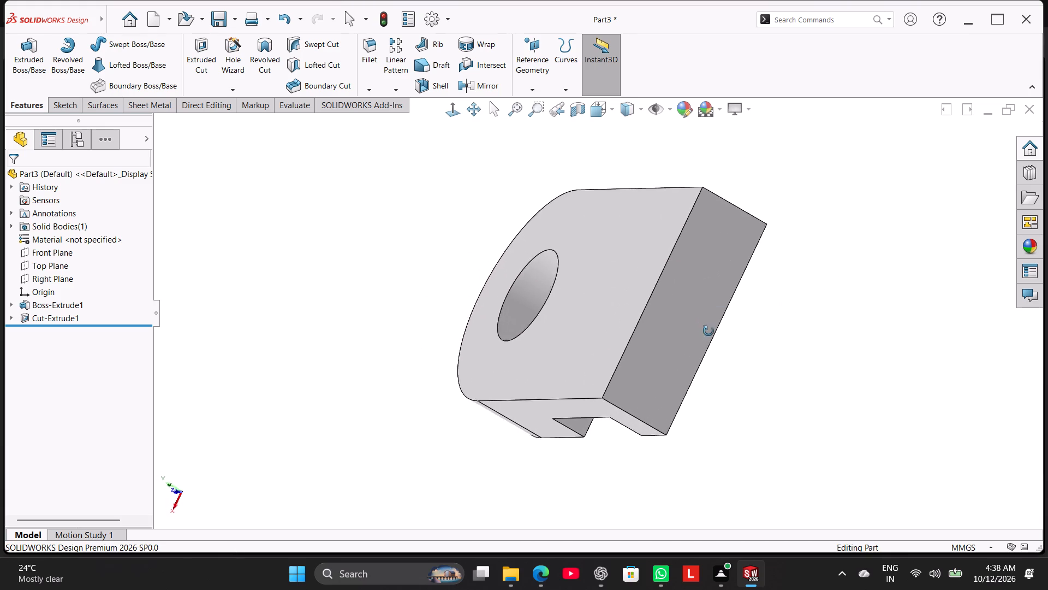
middle_drag(708, 331, 787, 379)
right_click(791, 323)
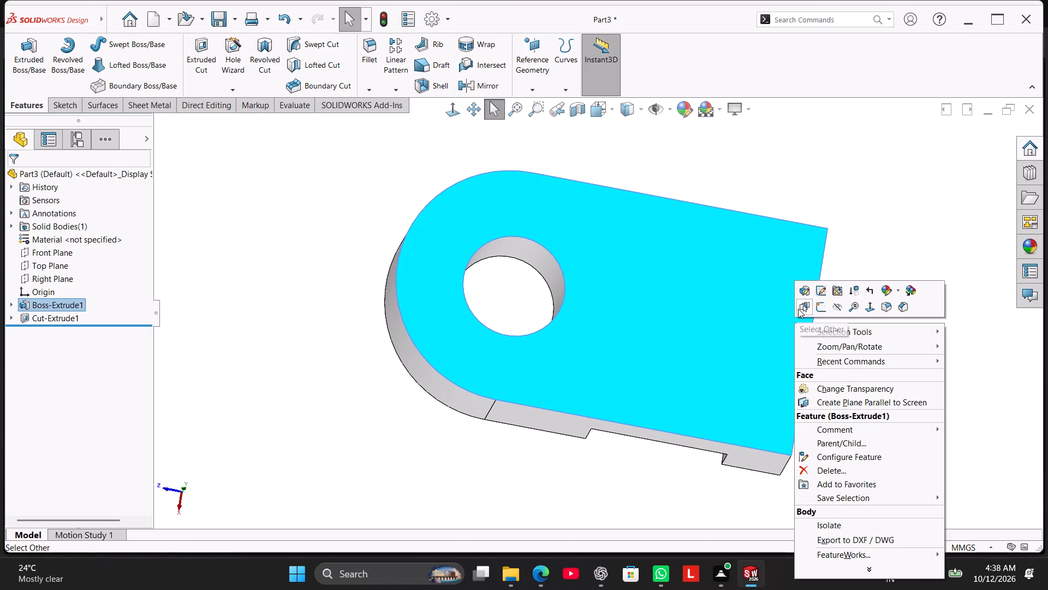
click(819, 308)
click(366, 341)
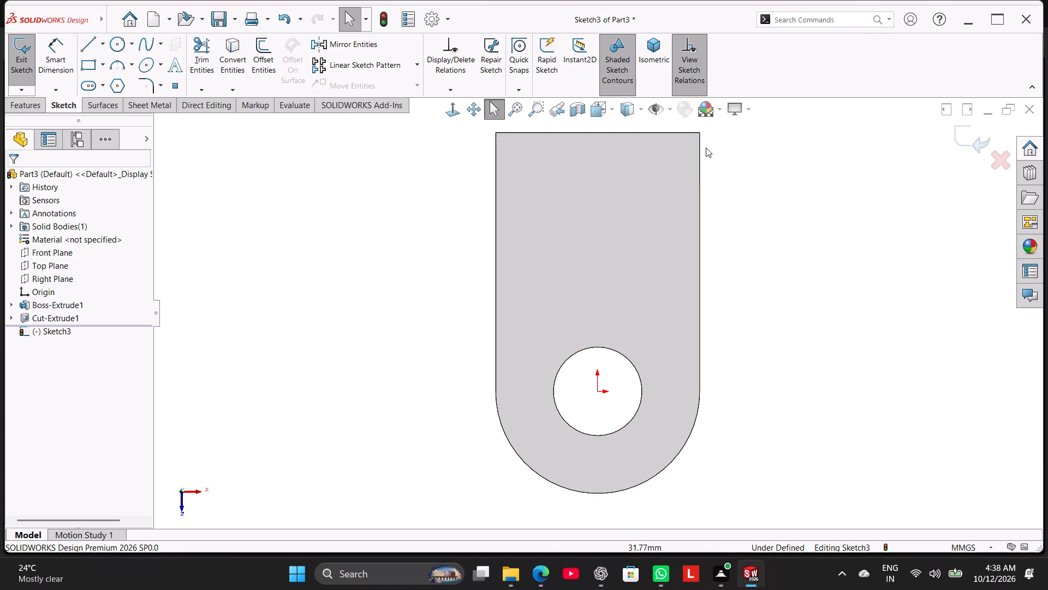
scroll(675, 131, up, 1)
scroll(672, 133, down, 2)
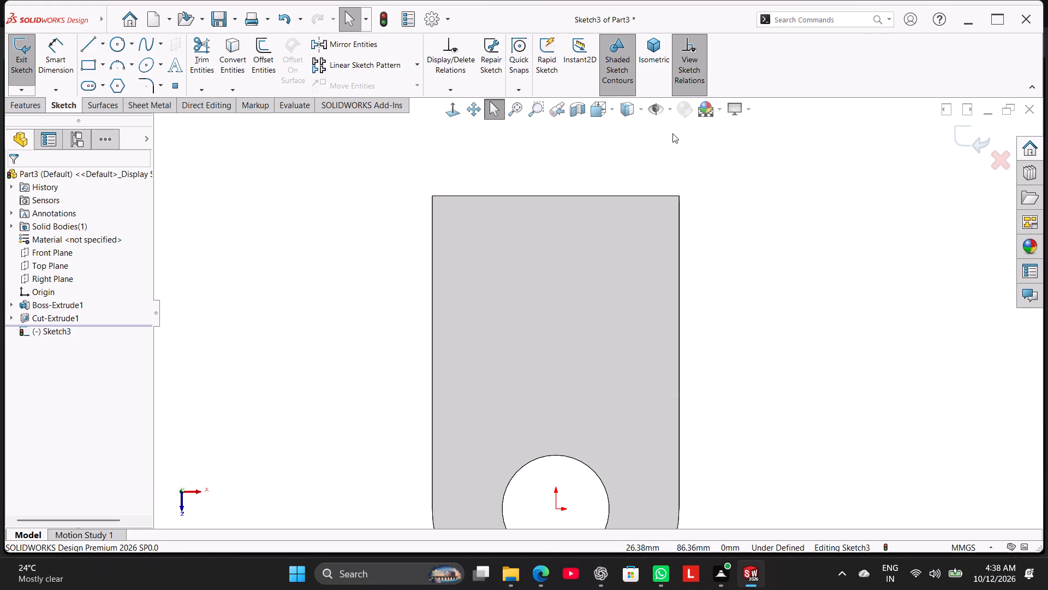
click(89, 59)
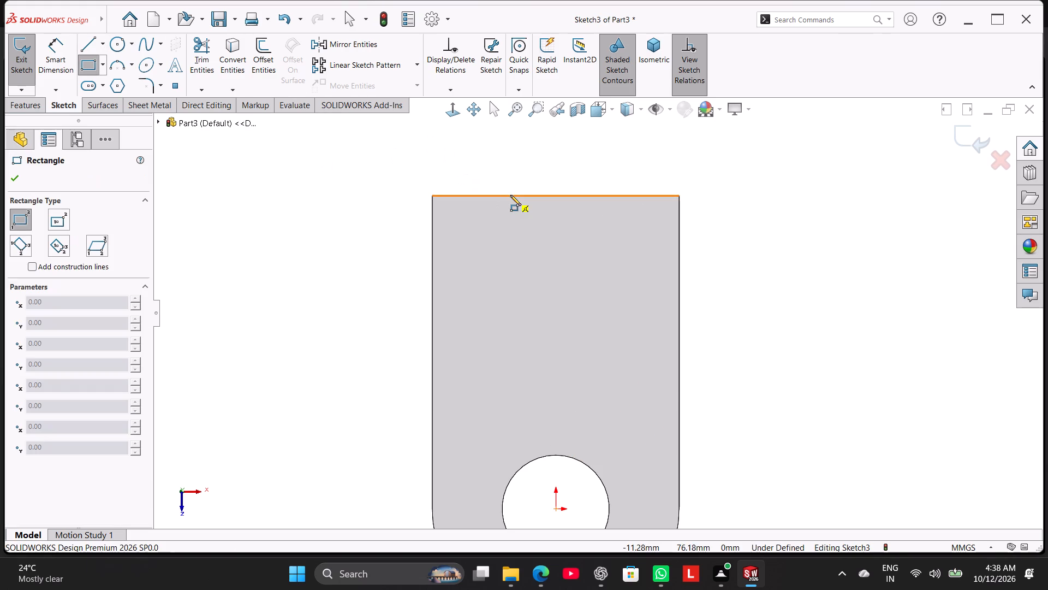
click(510, 195)
click(603, 232)
right_click(528, 169)
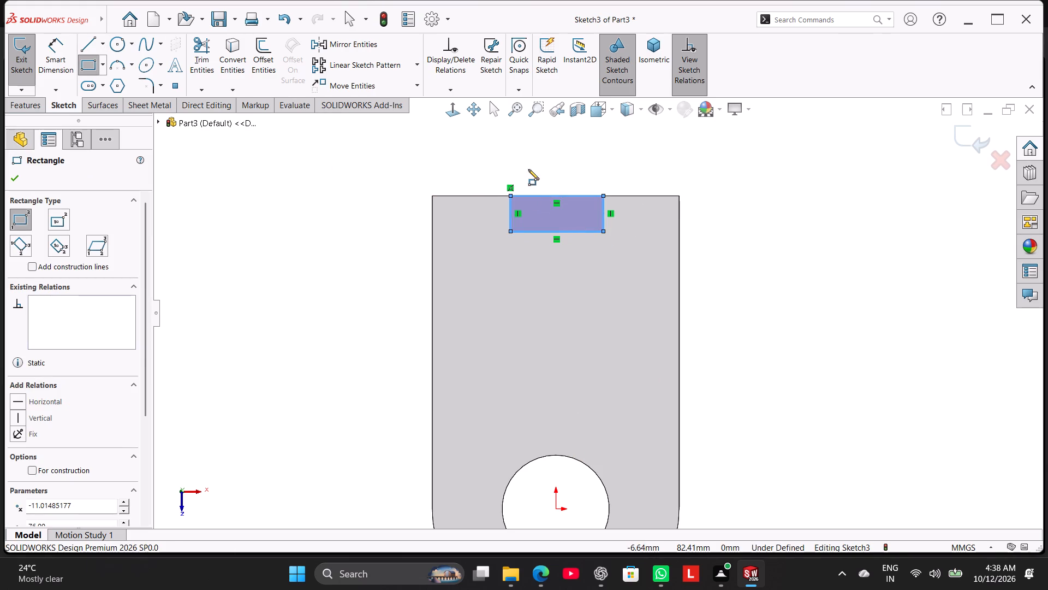
Dimension the side line of the rectangle at the straight end and set its depth to 10 mm.
click(555, 182)
click(67, 54)
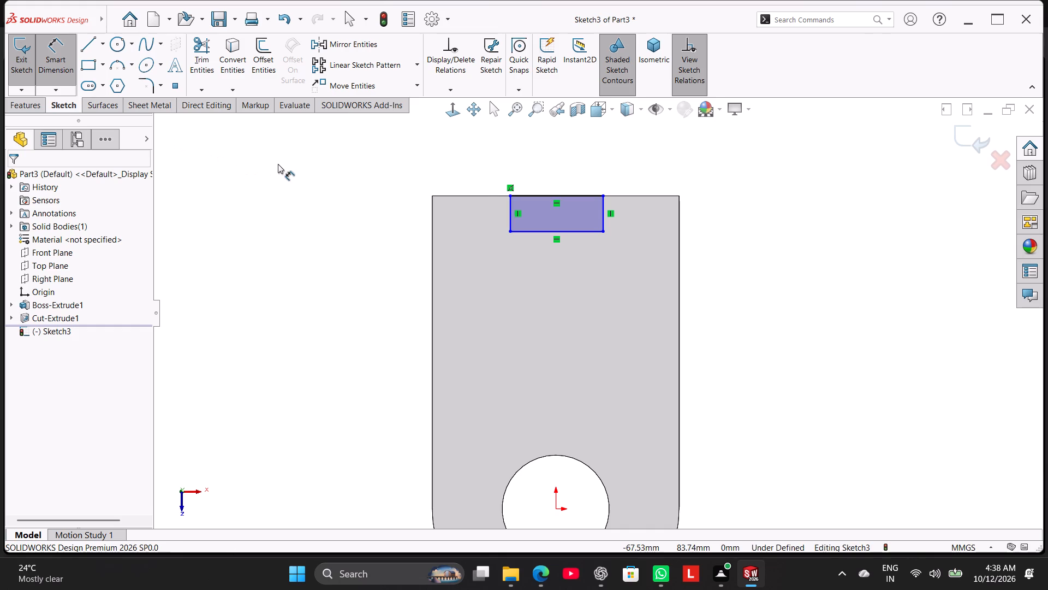
click(511, 211)
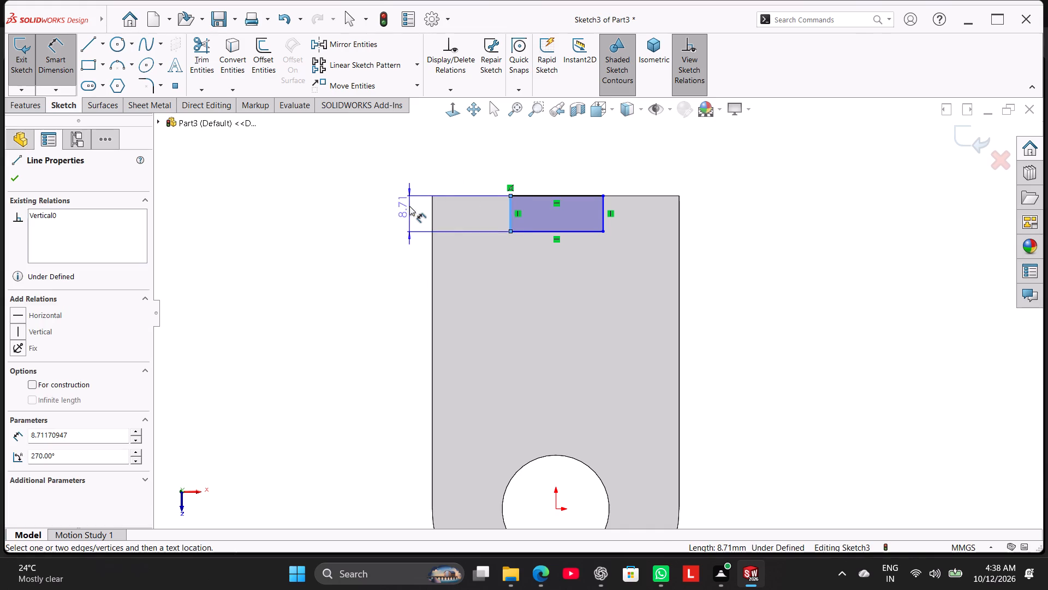
click(393, 199)
text(10)
key(Return)
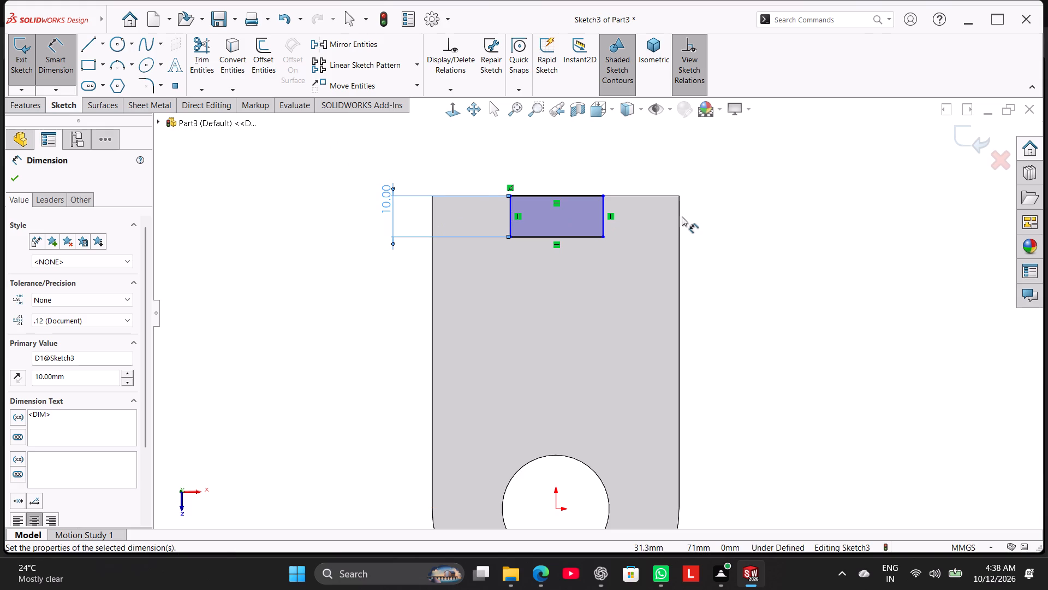
Dimension the rectangle's line on the straight end edge and set its width to 37 mm.
click(579, 196)
click(566, 163)
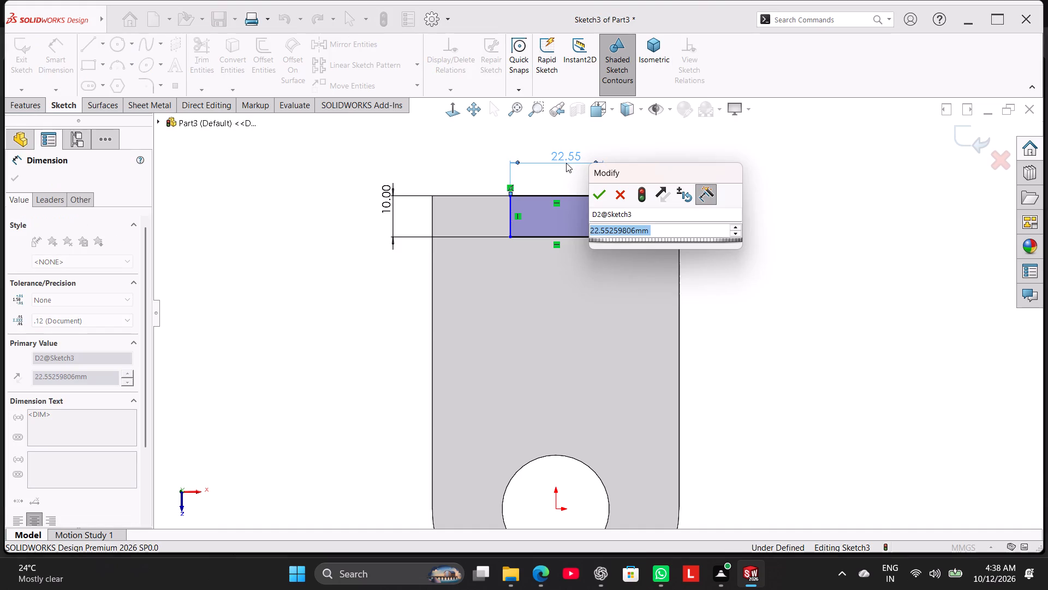
key(3)
key(7)
key(Return)
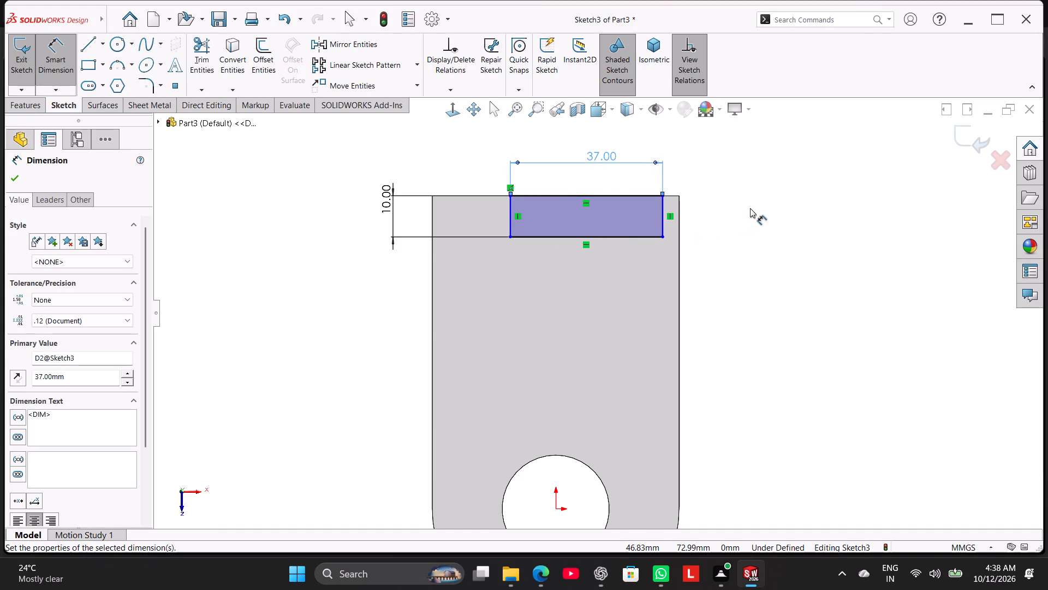
right_click(776, 197)
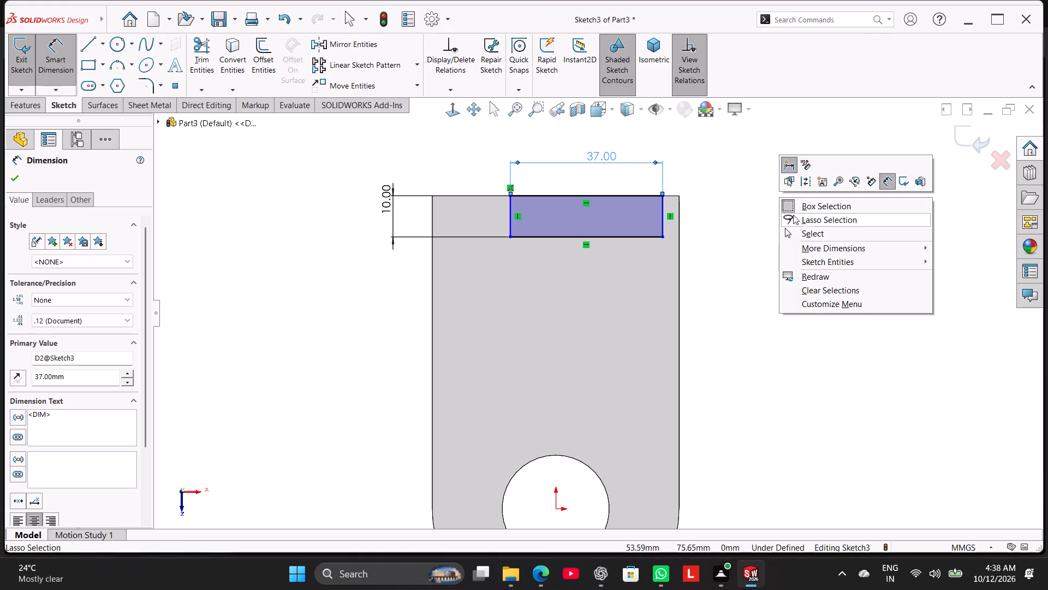
click(809, 232)
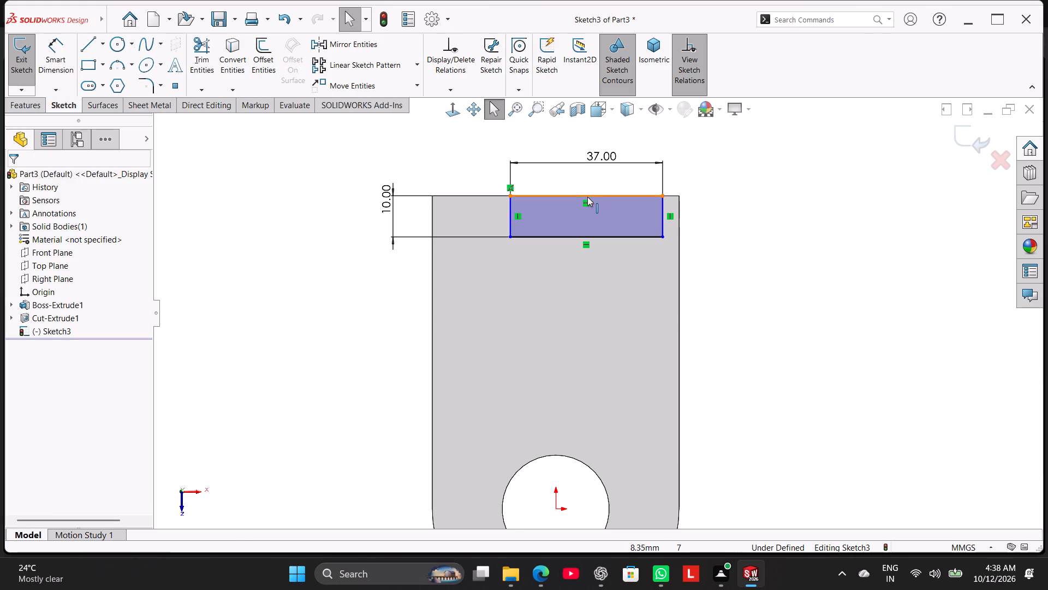
Centre the rectangle by adding a Vertical relation between the midpoint of its end-edge line and the origin.
ctrl+click(584, 196)
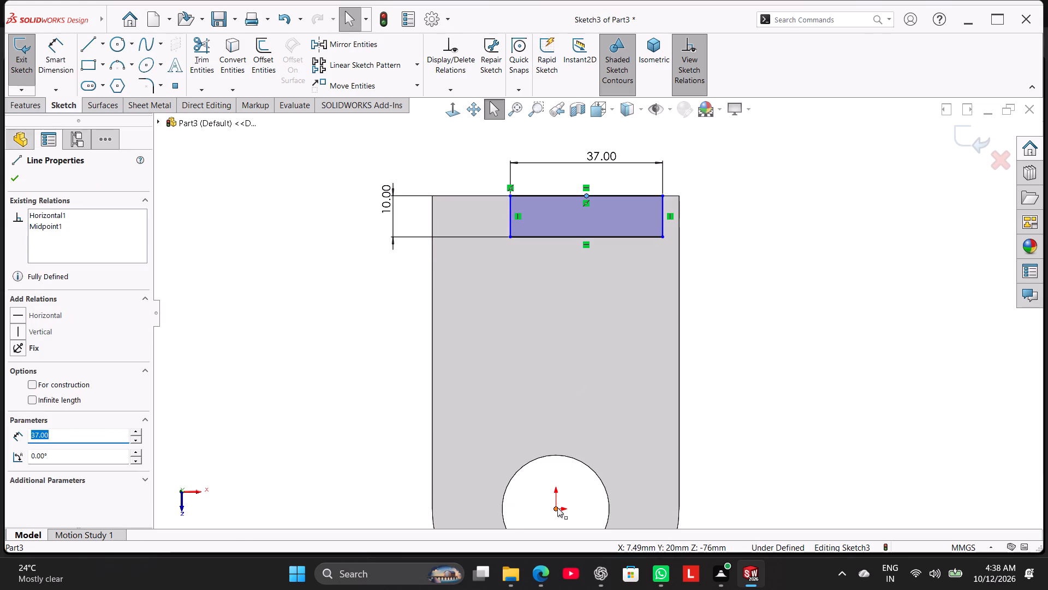
ctrl+click(557, 508)
ctrl+right_click(558, 505)
click(587, 374)
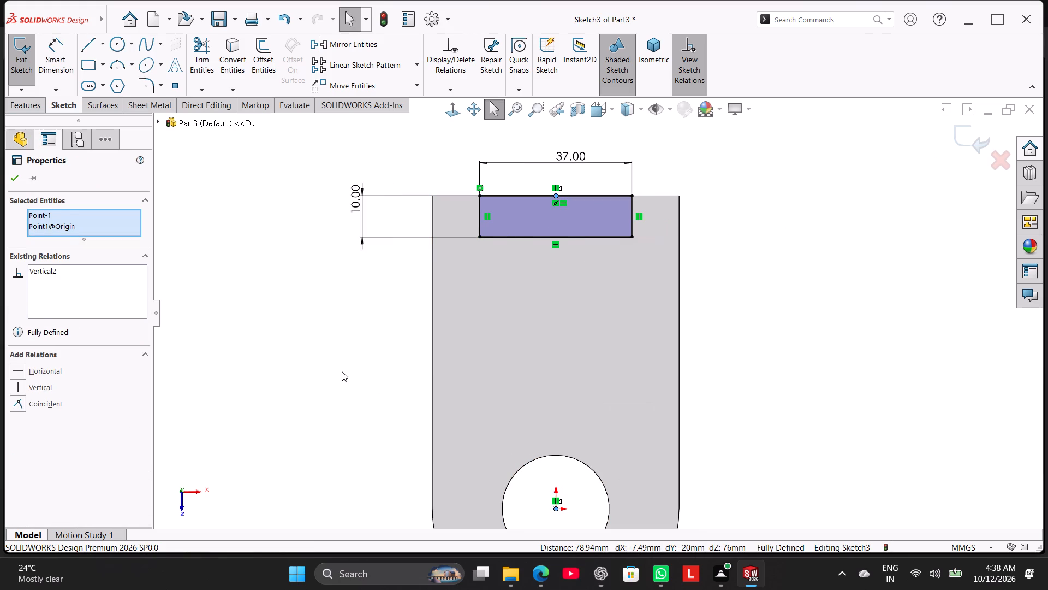
click(340, 370)
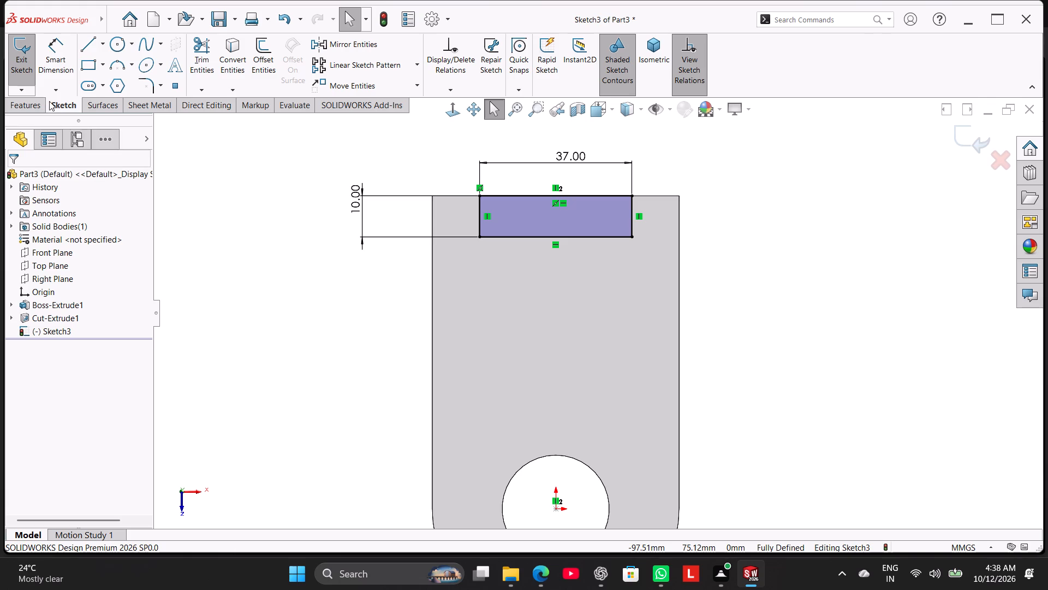
Cut-extrude the rectangle at the block's straight end from the sketch plane with the Up To Next end condition.
click(43, 106)
click(216, 49)
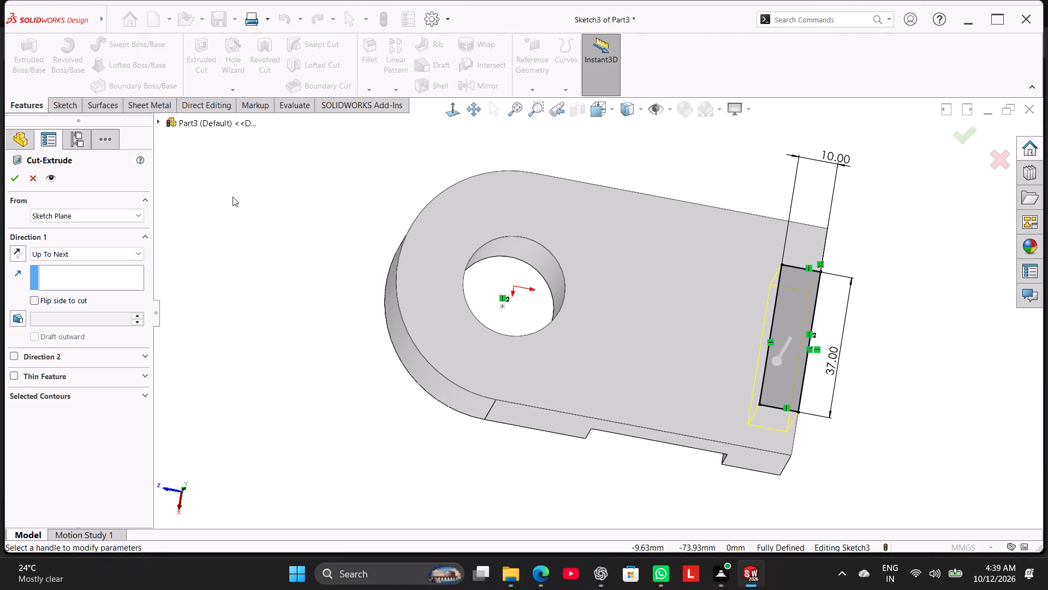
click(11, 177)
click(296, 244)
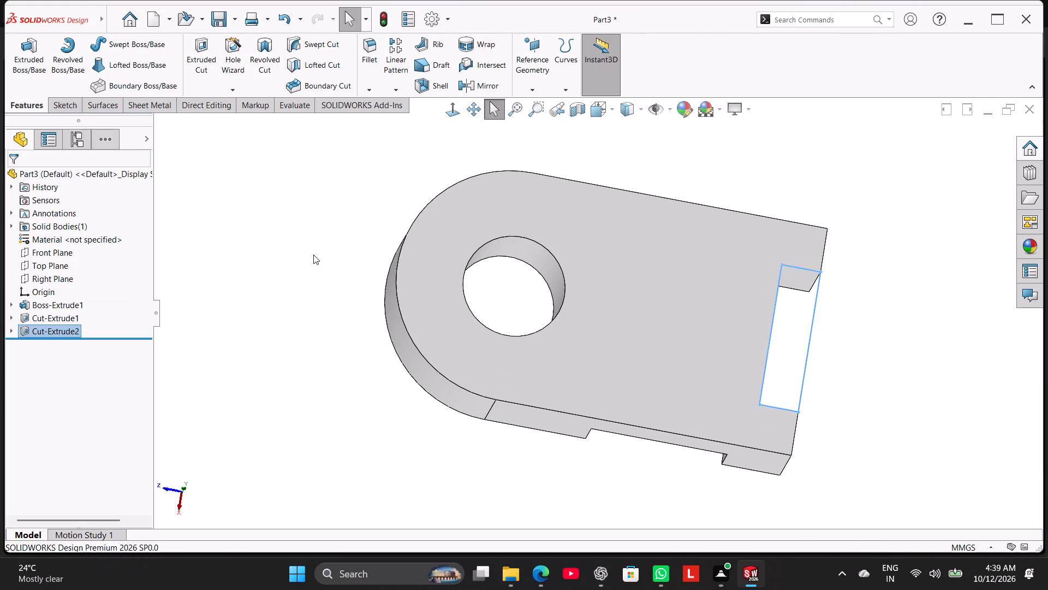
right_drag(263, 286, 367, 216)
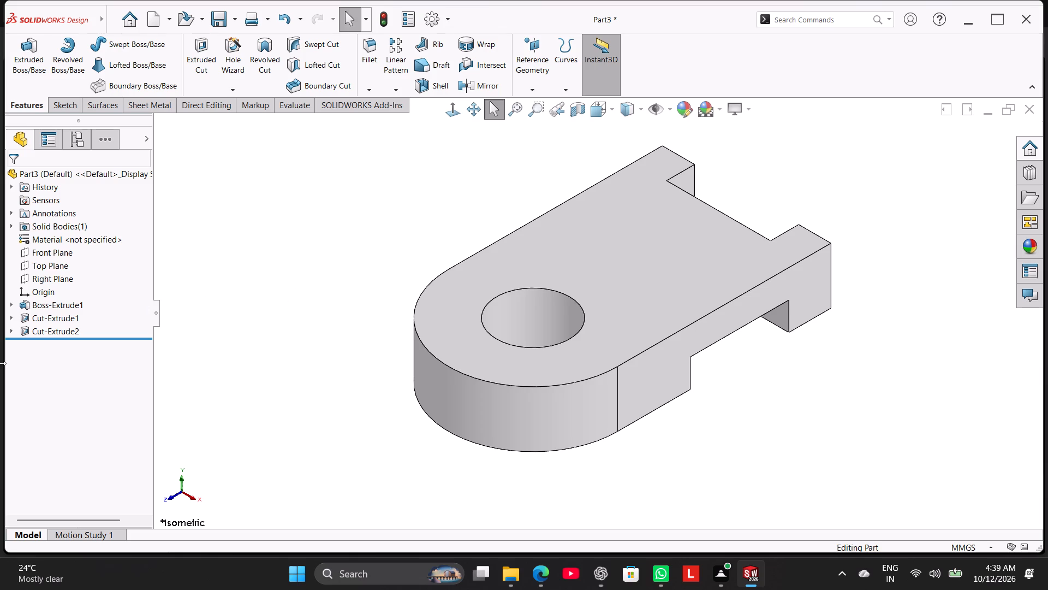
Edit the sketch of the straight-end cut, set the rectangle's width to 30 mm, and rebuild the part.
right_click(49, 333)
click(80, 303)
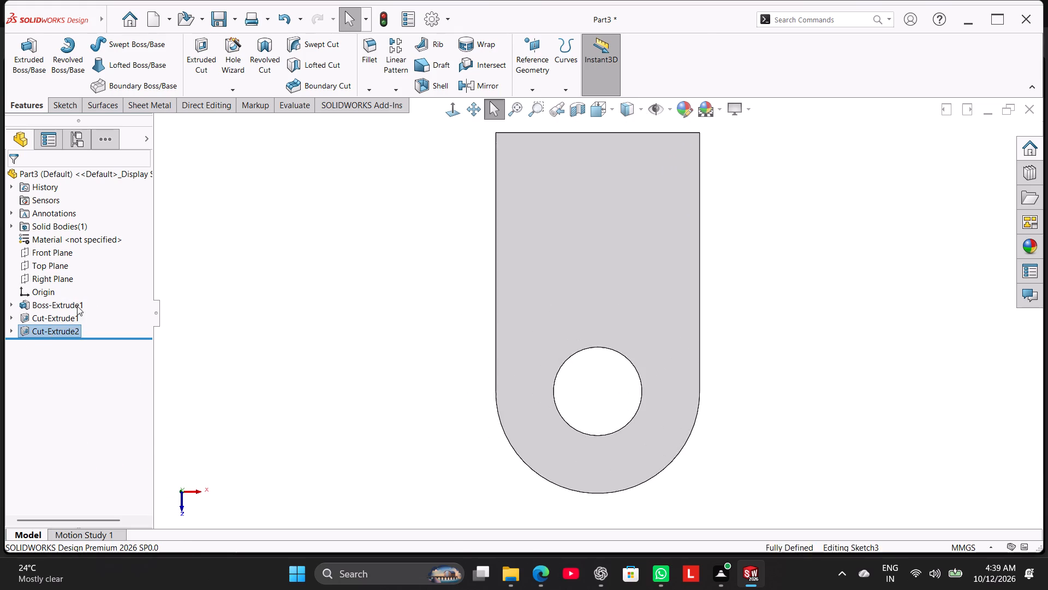
scroll(563, 182, up, 2)
double_click(594, 162)
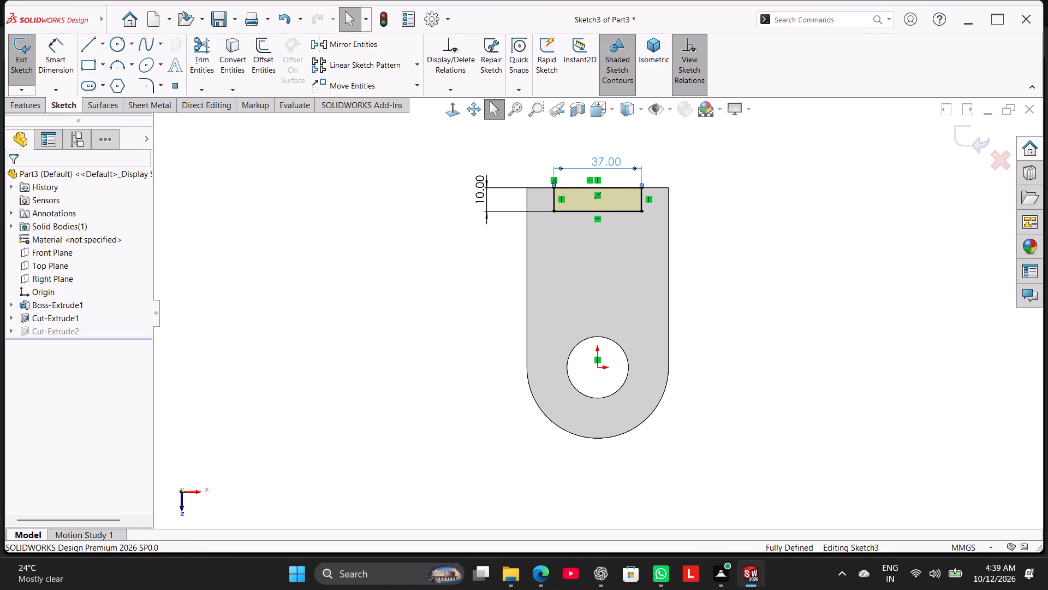
text(30)
key(Return)
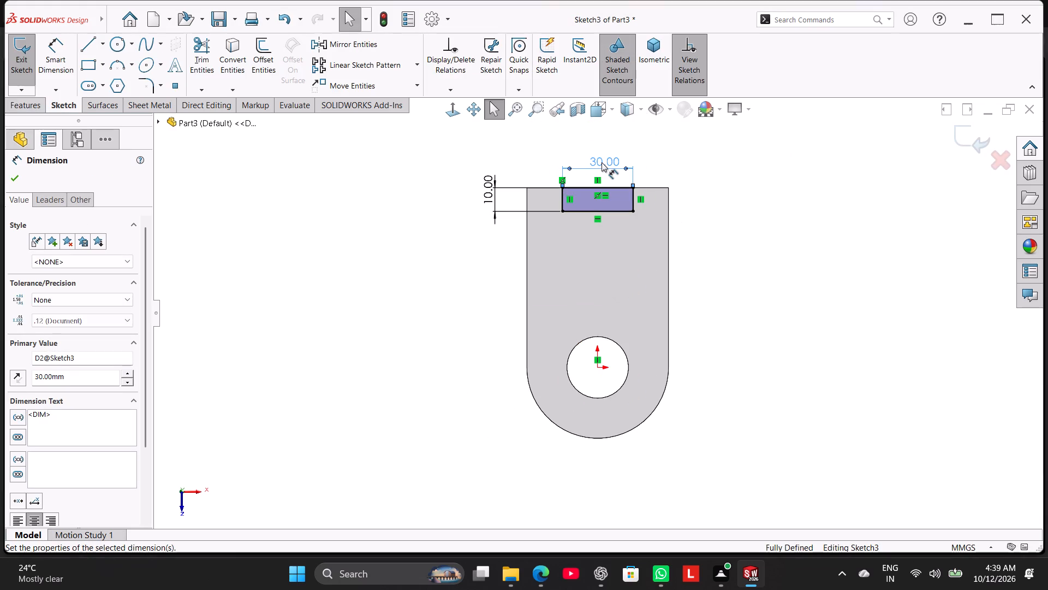
click(16, 64)
right_drag(296, 309, 423, 221)
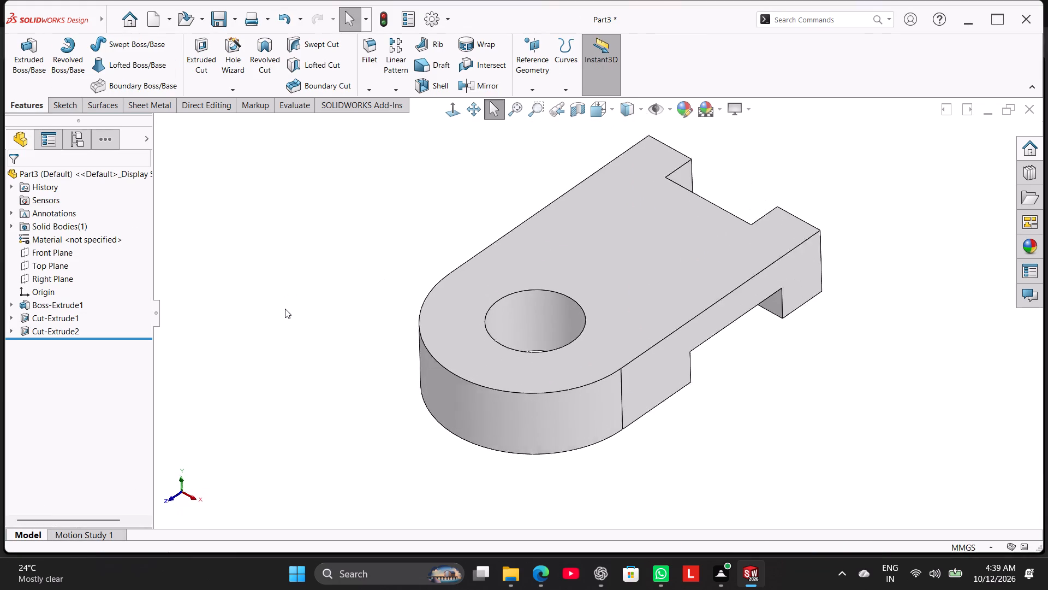
click(282, 309)
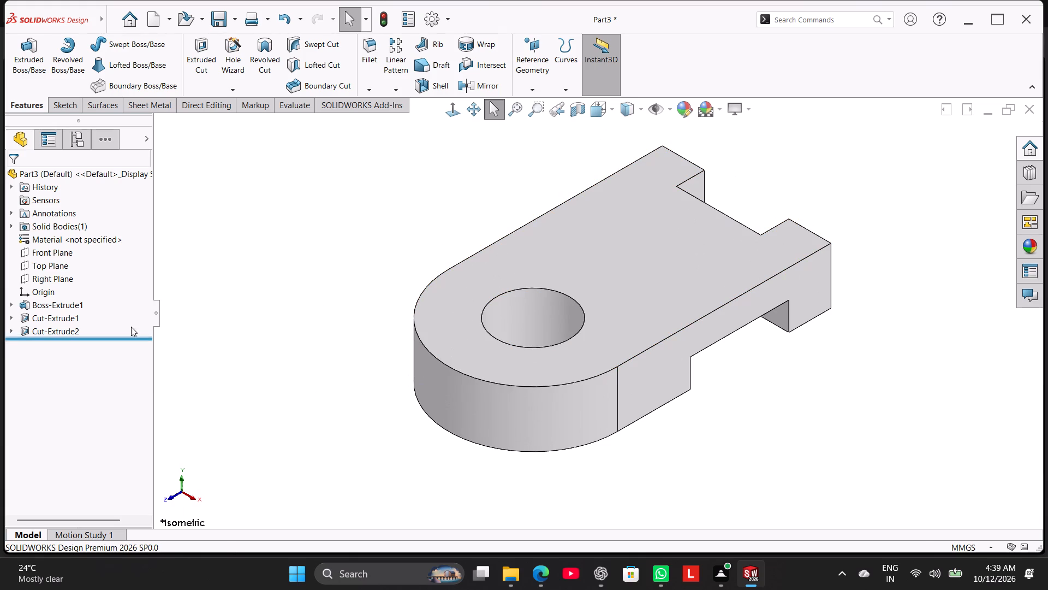
On the Right Plane, sketch connected lines above the block: about 14 mm up over the origin, about 28 mm horizontal, and slanting down to its top edge.
click(51, 276)
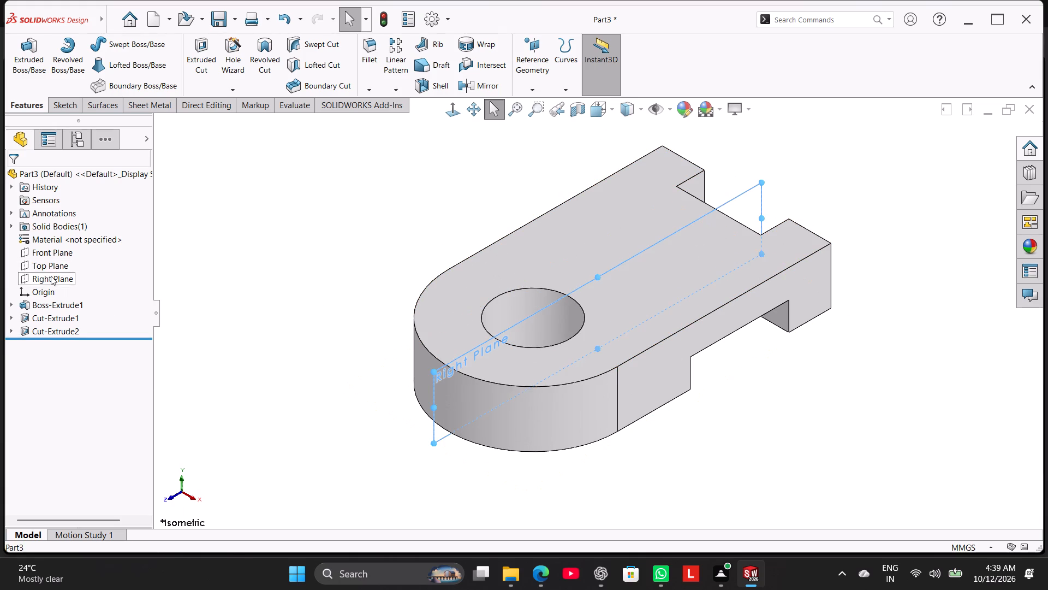
click(59, 262)
click(205, 328)
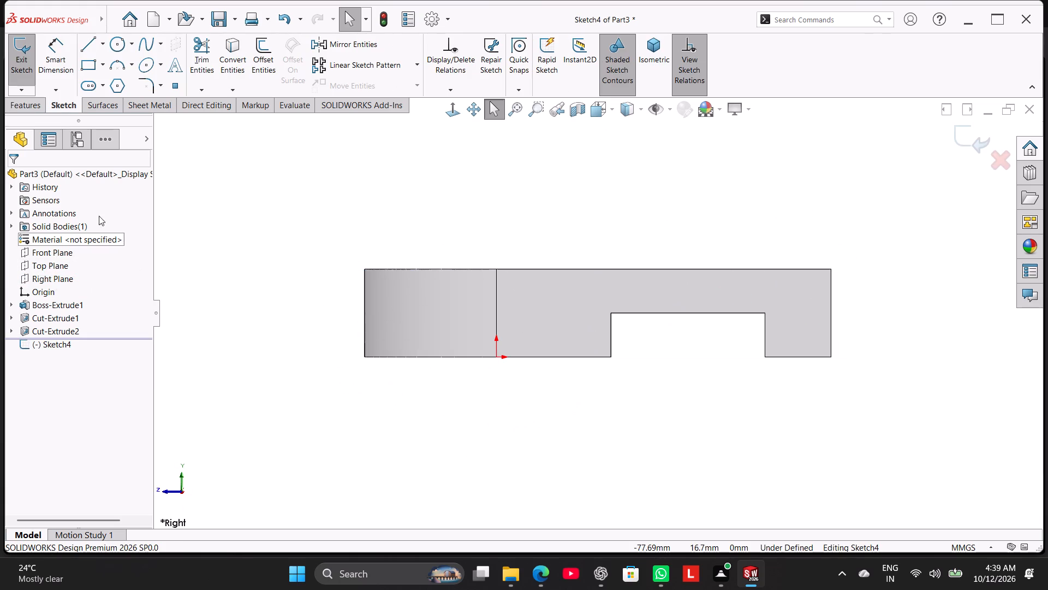
click(86, 44)
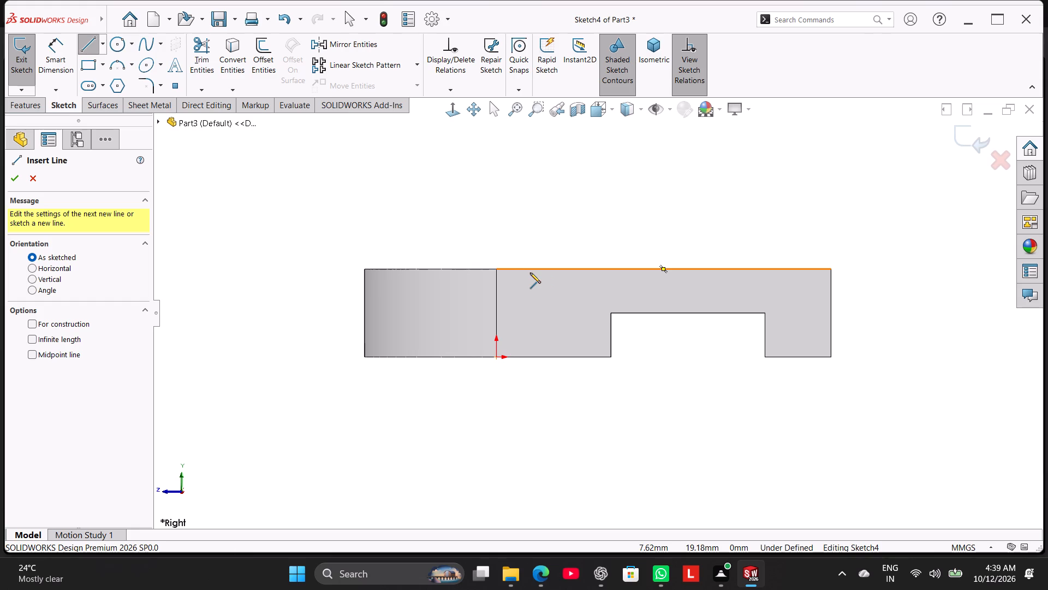
click(496, 269)
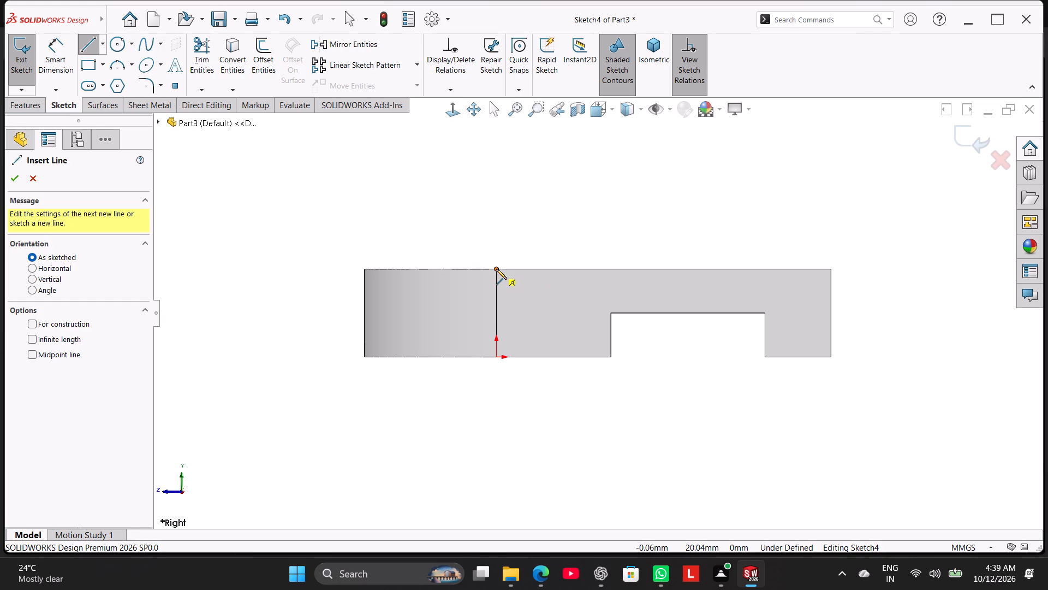
click(499, 206)
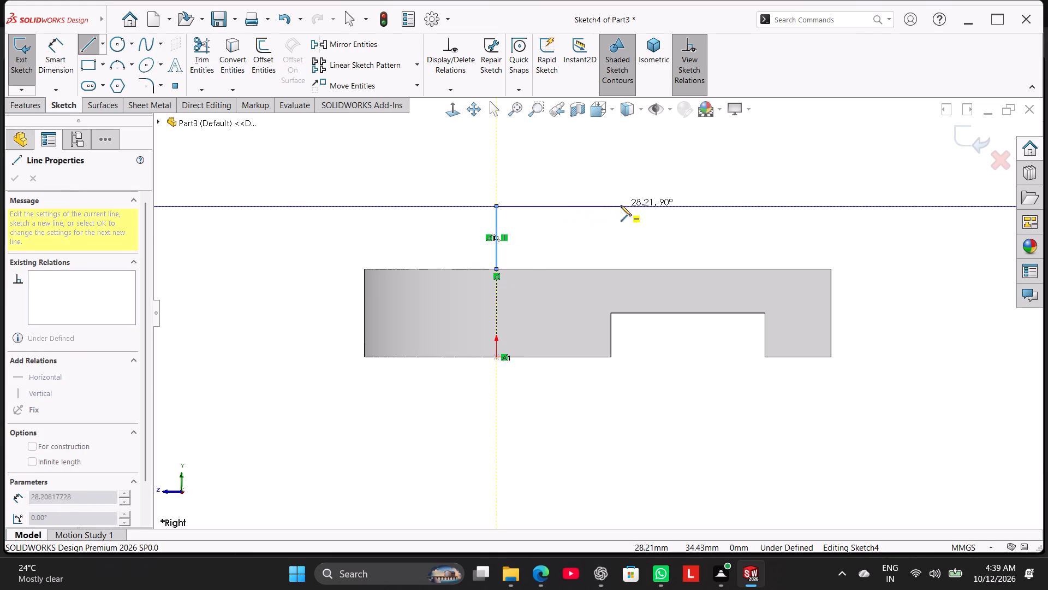
click(621, 205)
click(647, 269)
right_click(665, 241)
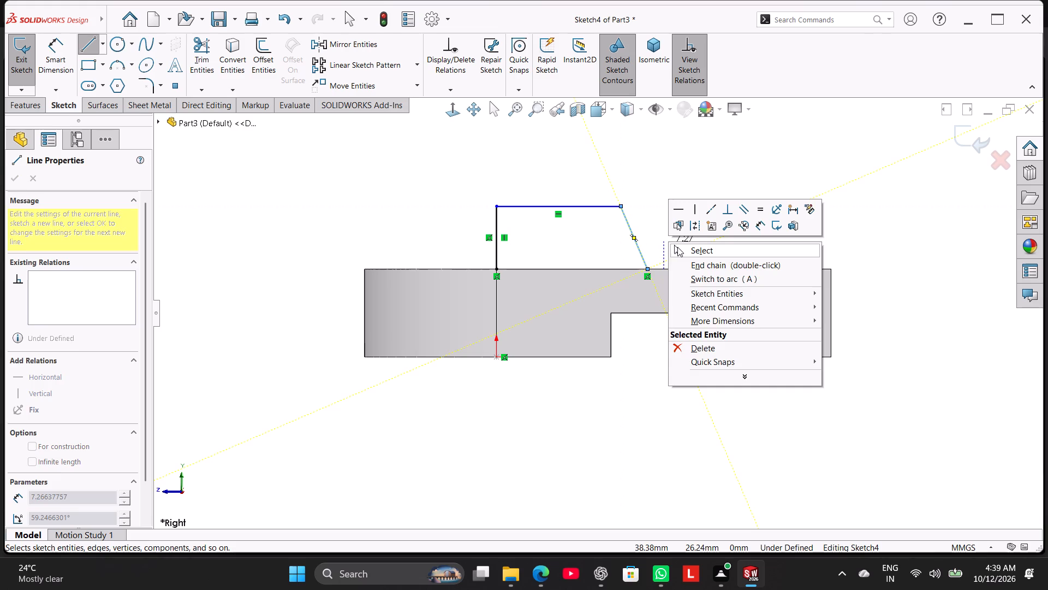
click(679, 248)
Close the profile with a horizontal base line about 34 mm long along the block's top edge.
click(86, 38)
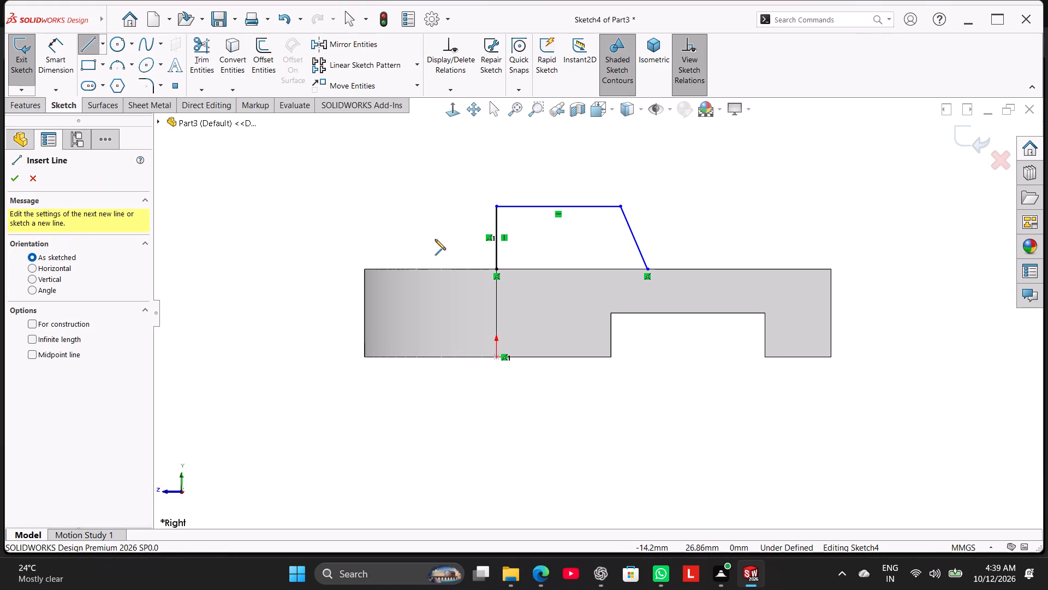
click(497, 268)
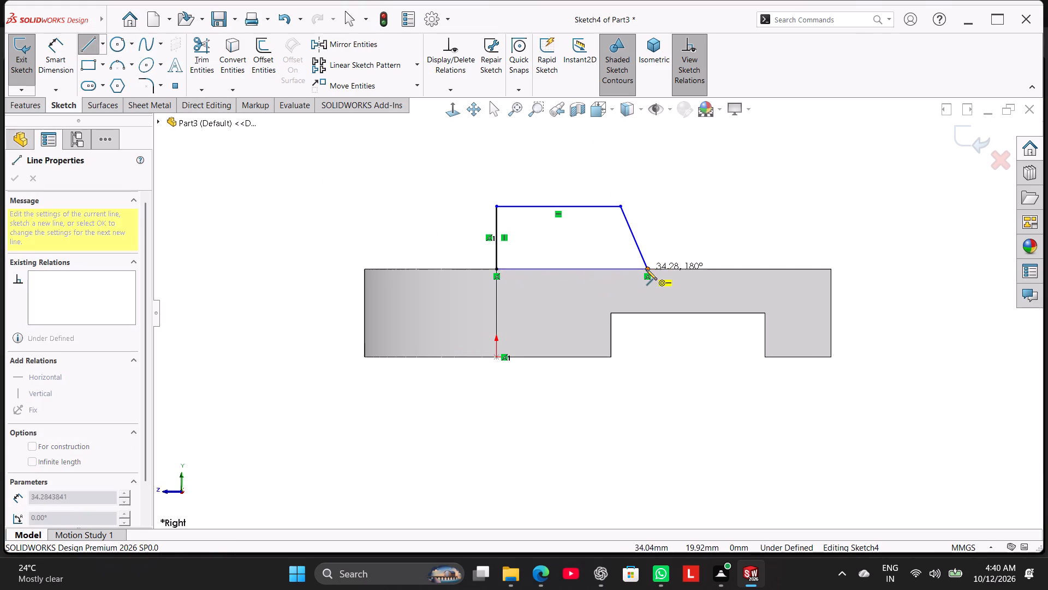
click(646, 269)
right_click(659, 208)
drag(673, 215, 664, 215)
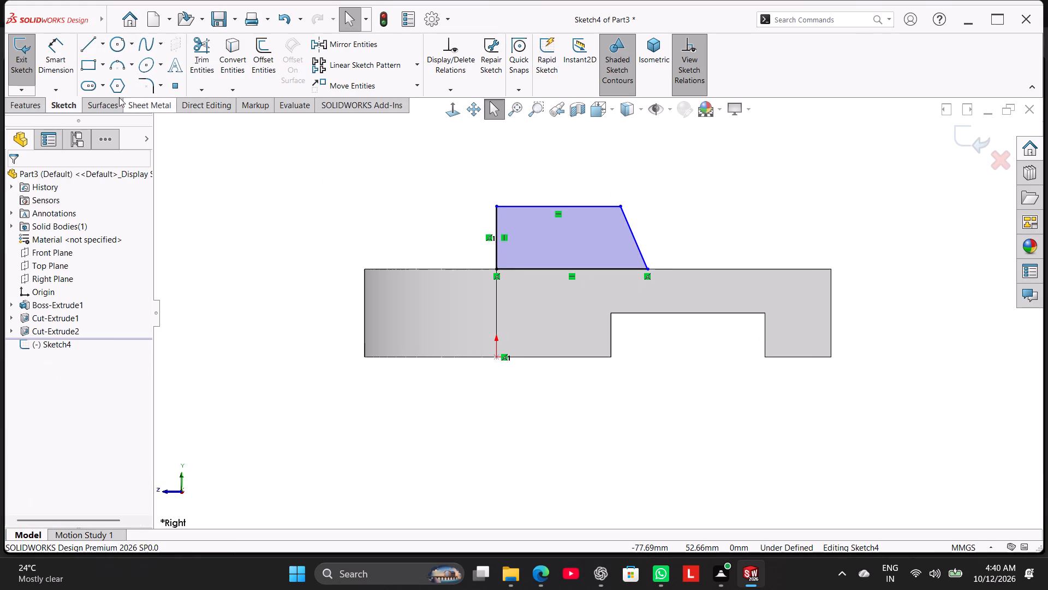
Dimension the profile's vertical line and set its height to 20 mm.
click(67, 55)
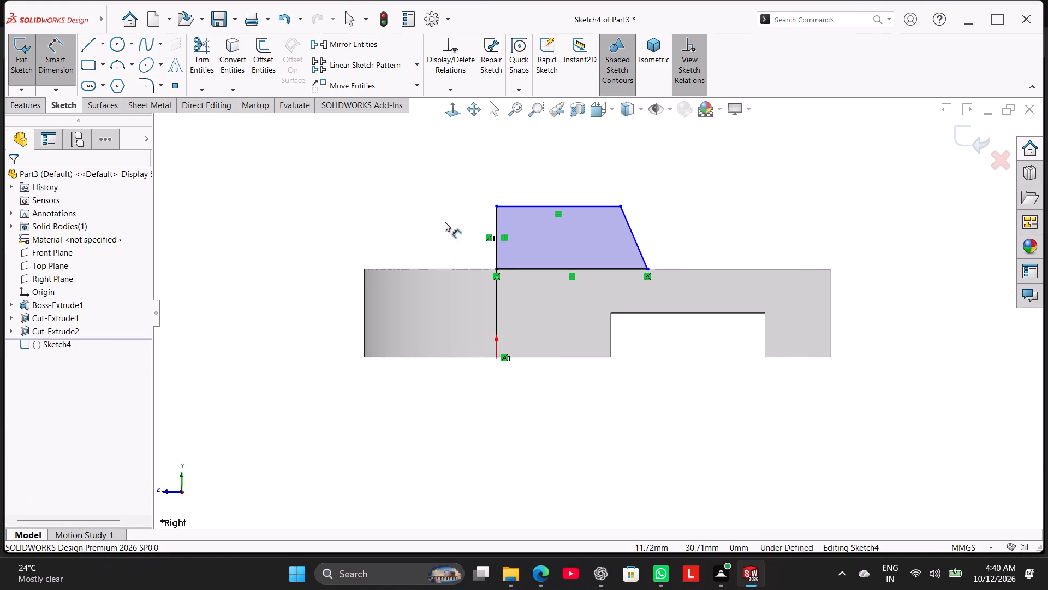
click(494, 223)
click(444, 228)
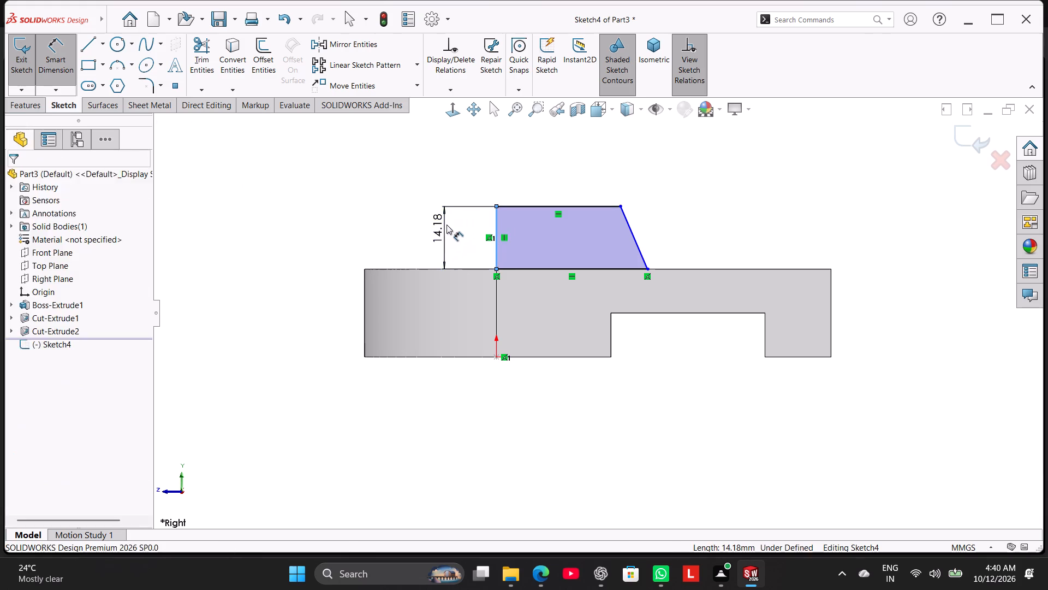
text(20)
key(Return)
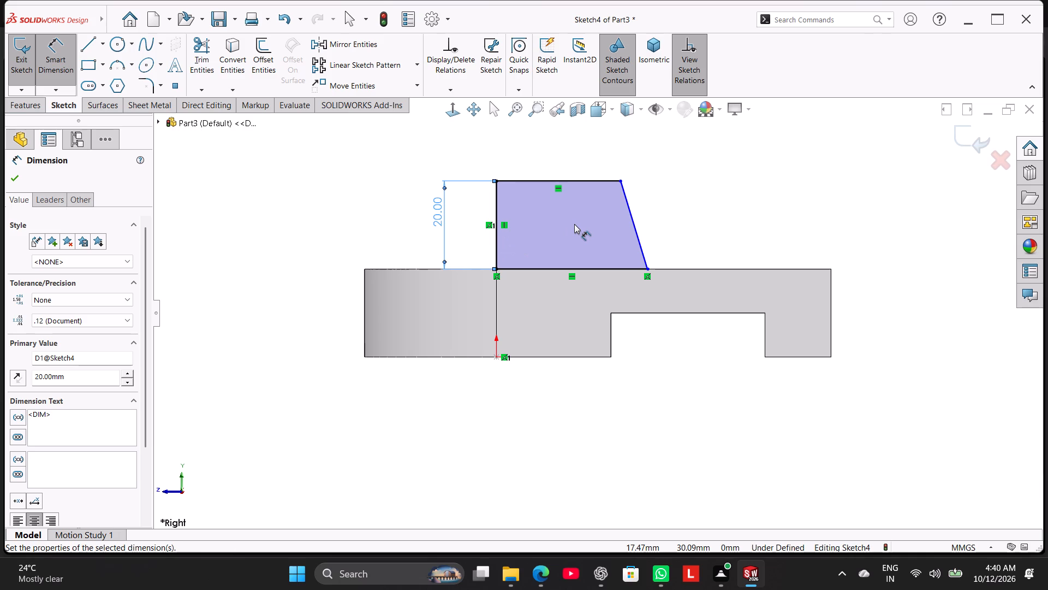
Dimension the profile's top horizontal line and set its length to 30 mm.
click(603, 182)
click(574, 150)
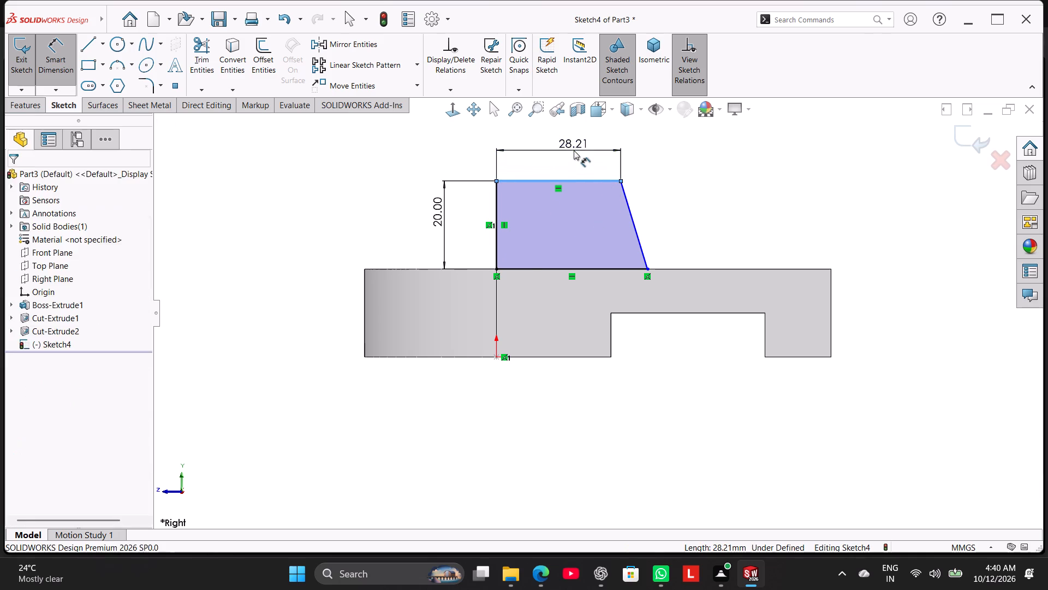
key(3)
key(0)
key(Return)
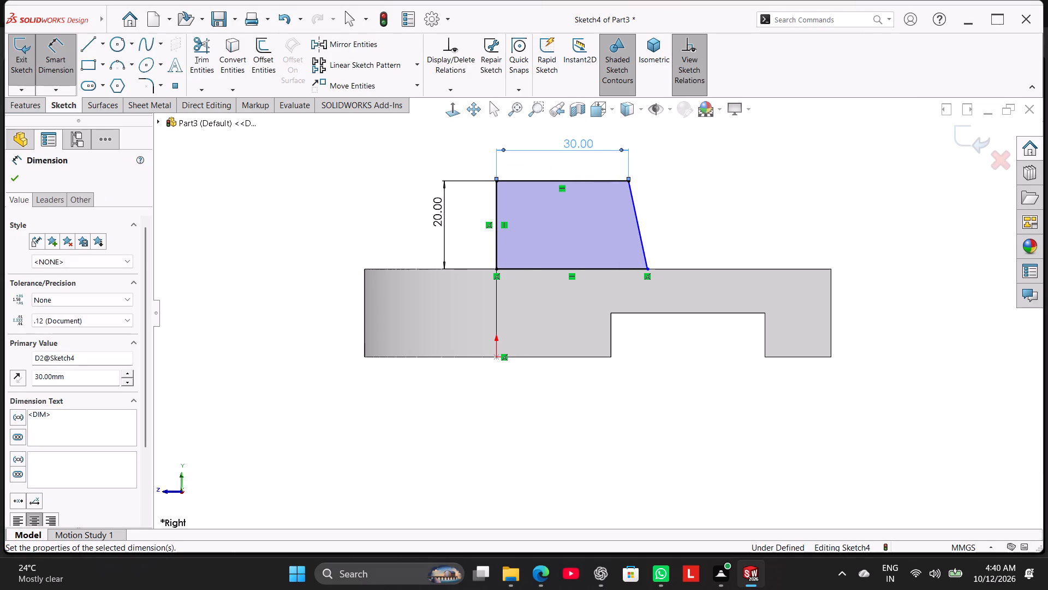
Dimension the gap between the slanted line's lower endpoint and the block's straight end edge, and set it to 36 mm.
click(648, 270)
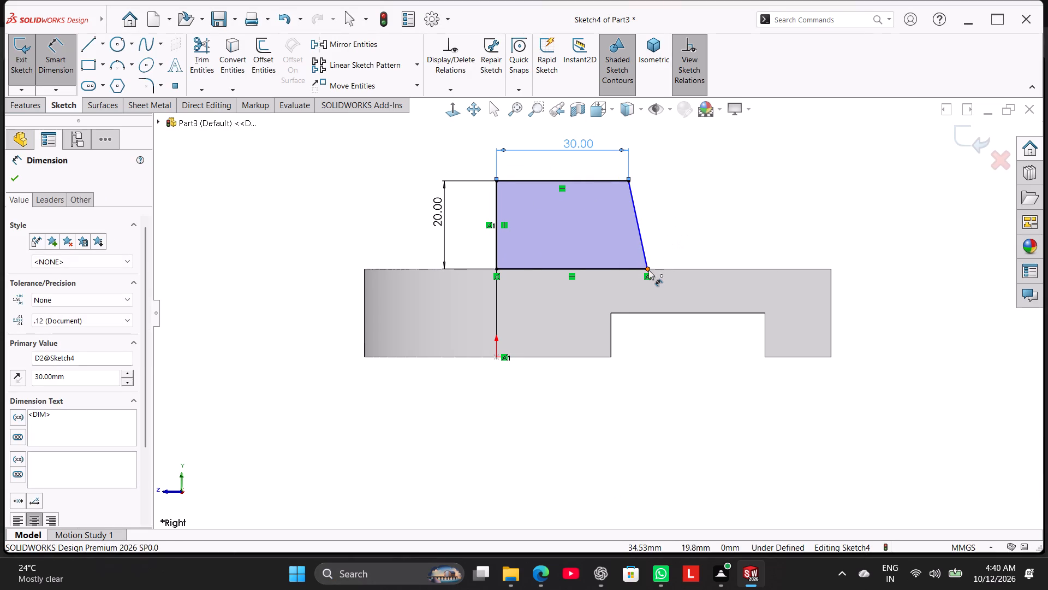
click(831, 285)
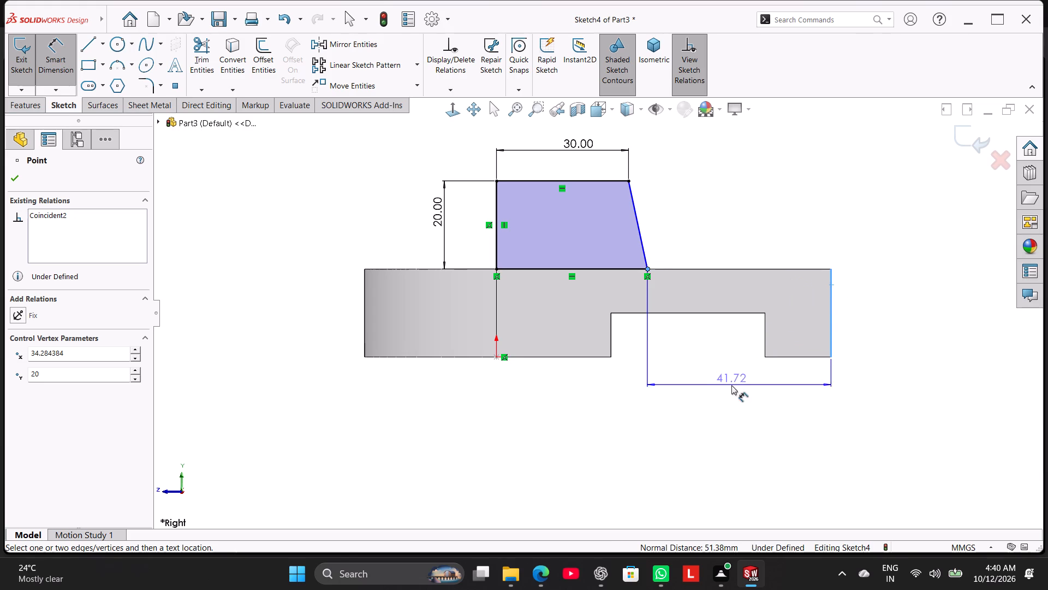
click(730, 374)
text(36)
key(Return)
right_click(385, 398)
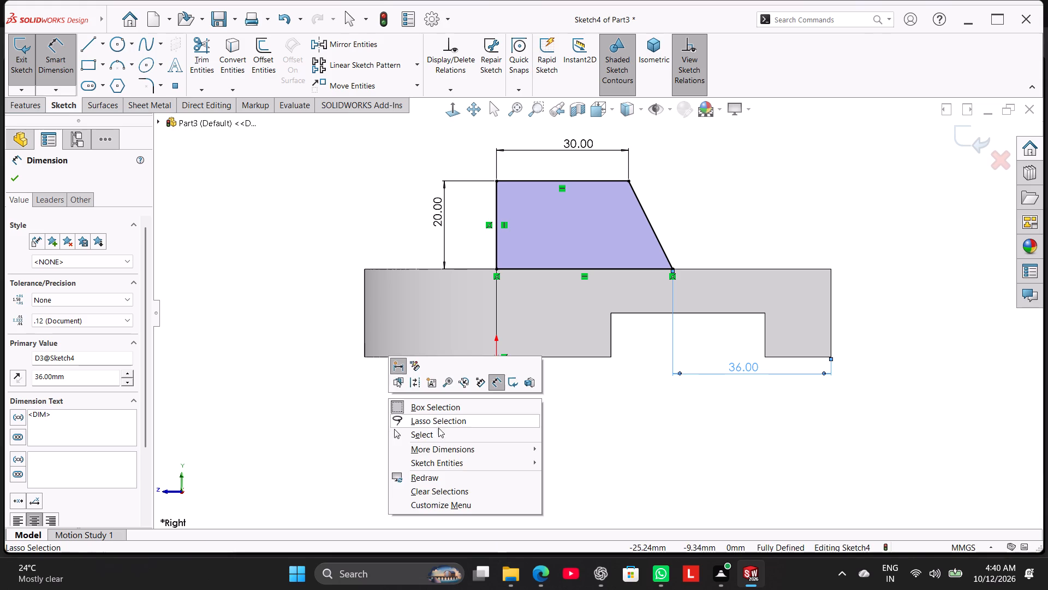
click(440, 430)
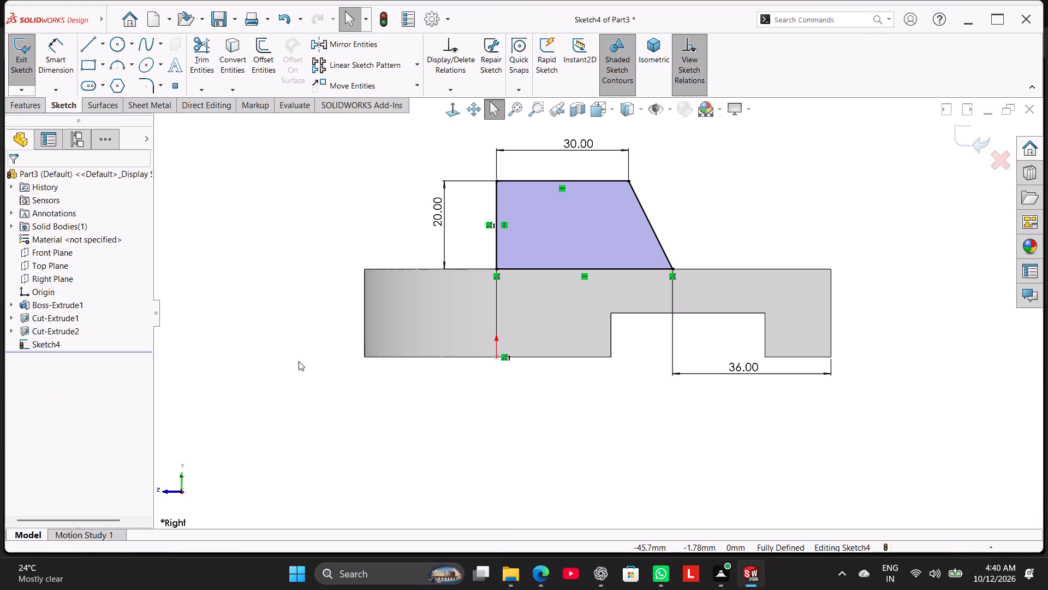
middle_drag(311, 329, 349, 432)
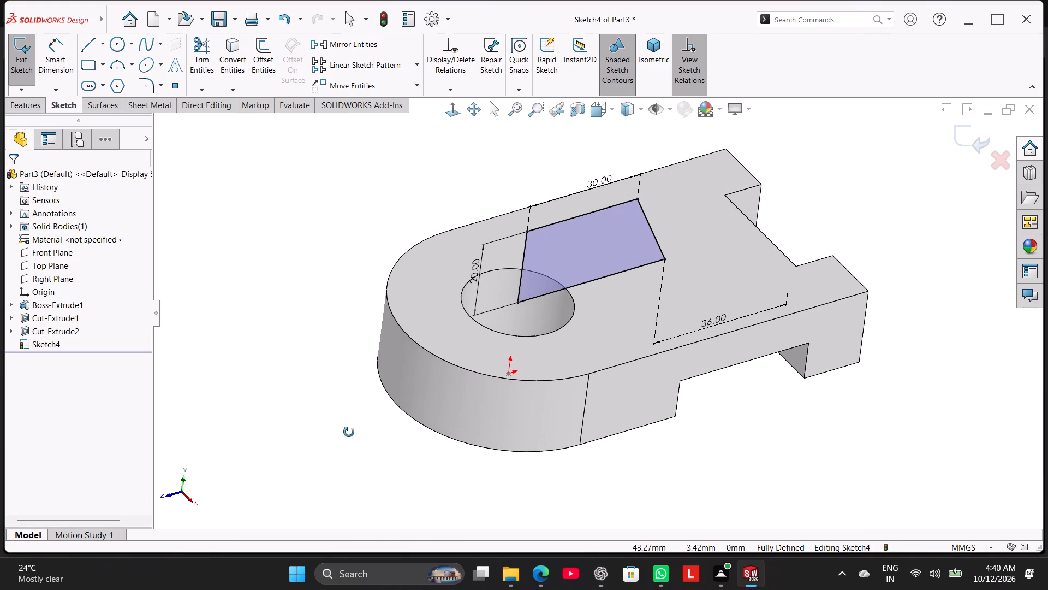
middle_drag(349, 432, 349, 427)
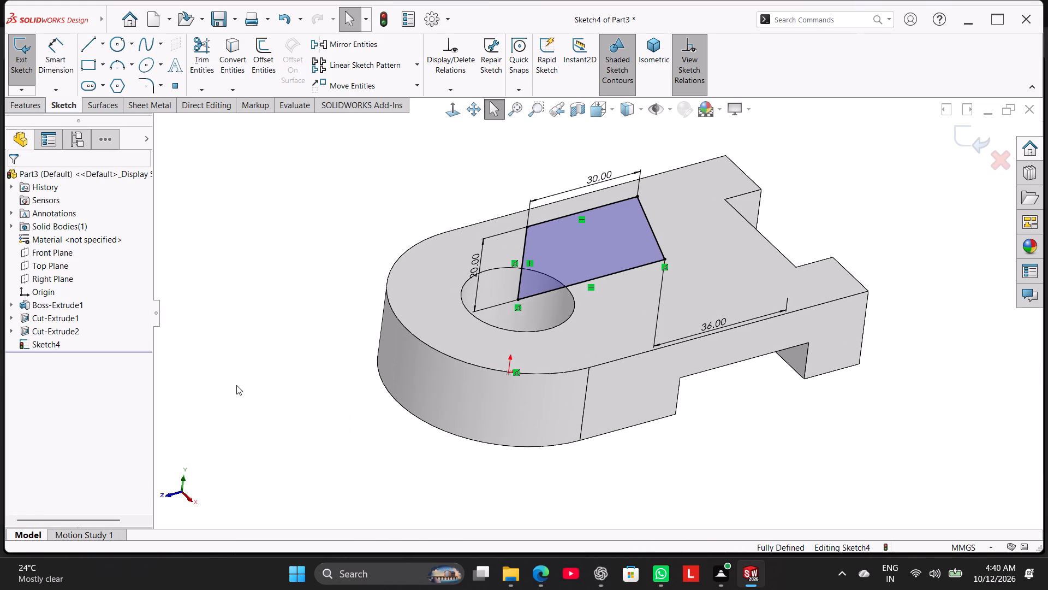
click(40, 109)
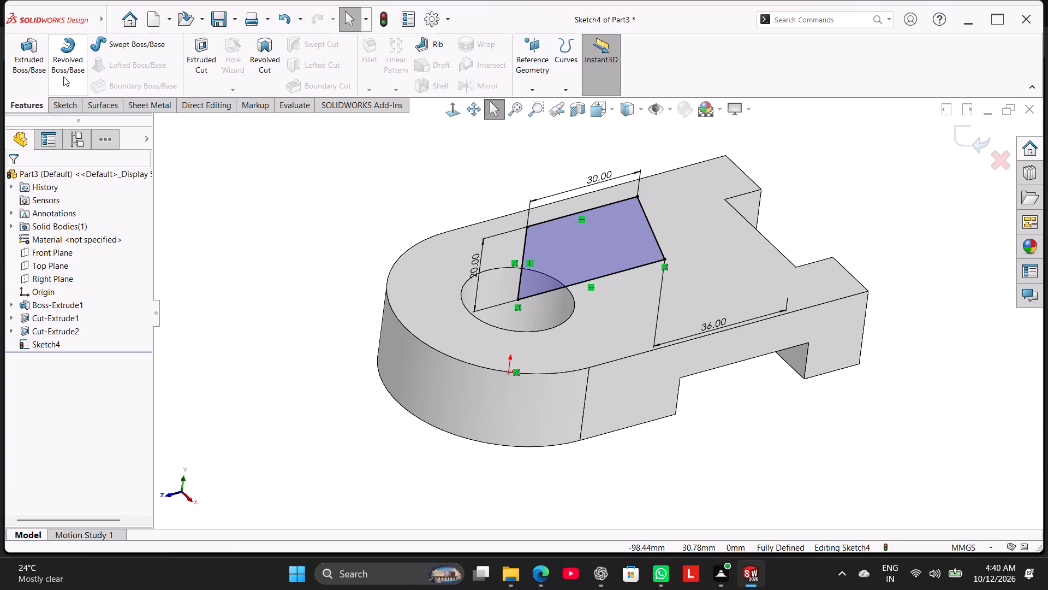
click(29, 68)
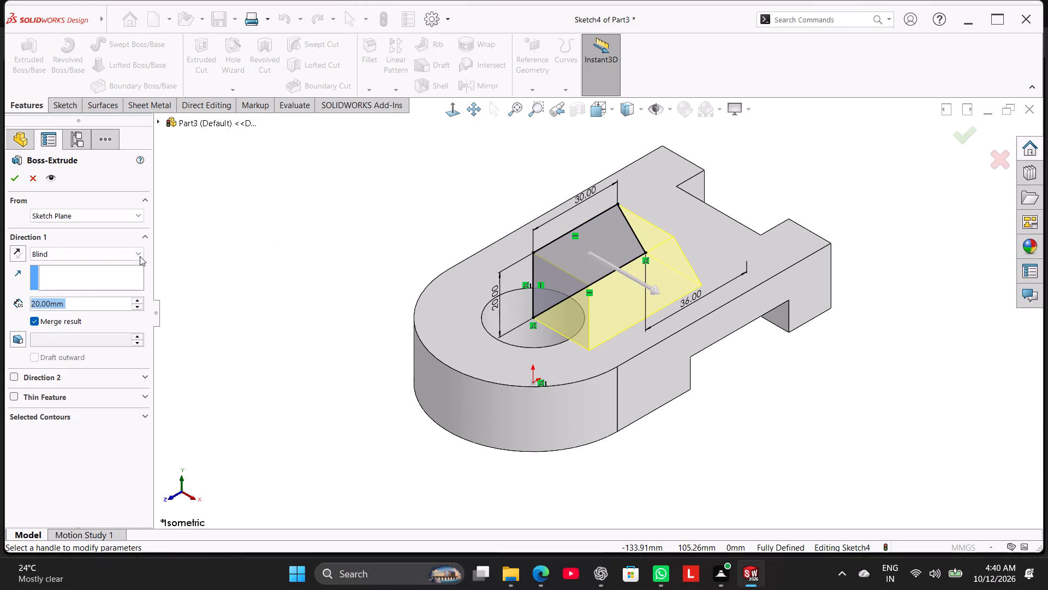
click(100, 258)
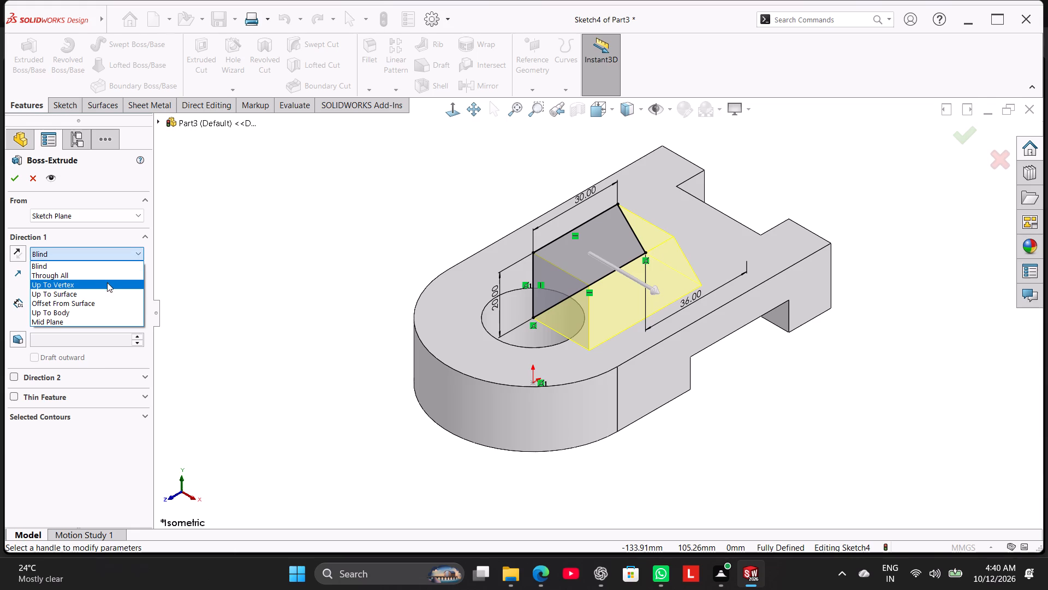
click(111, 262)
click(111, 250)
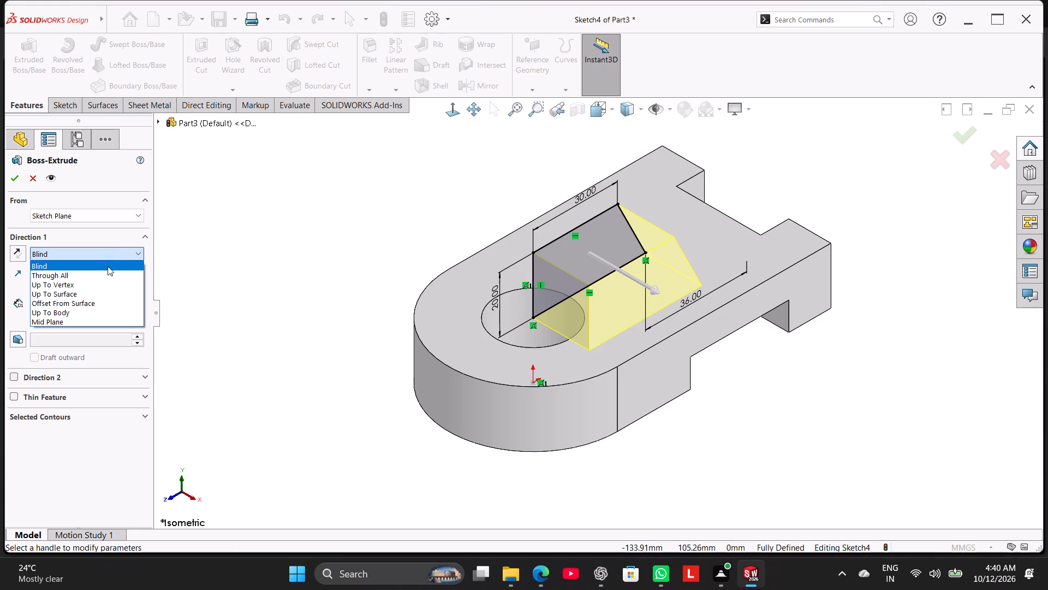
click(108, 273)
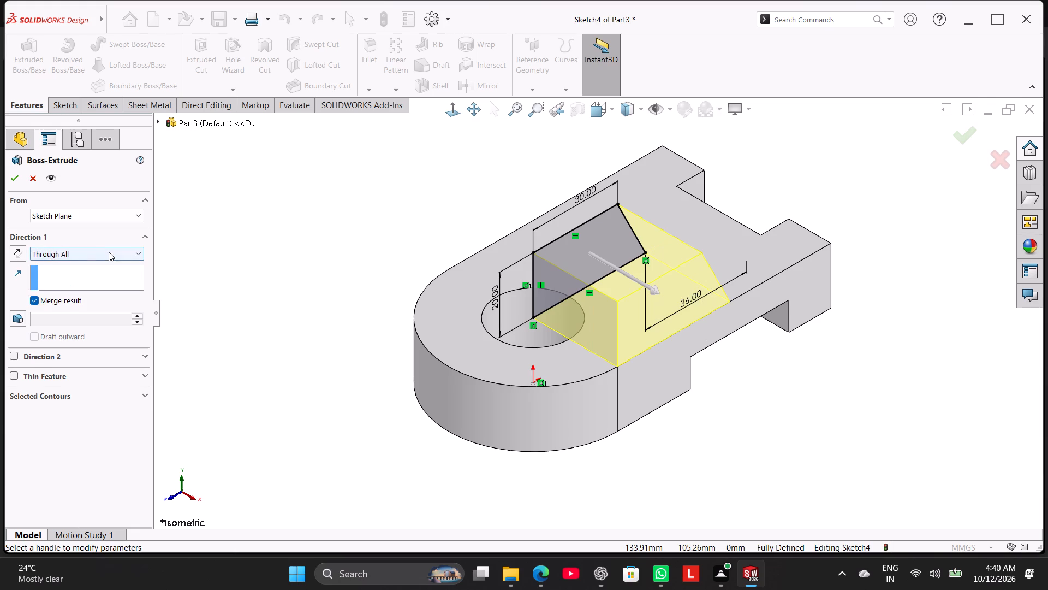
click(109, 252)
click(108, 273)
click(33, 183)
Extrude the tapered profile as a merged boss, Through All in both directions across the block's width.
click(27, 64)
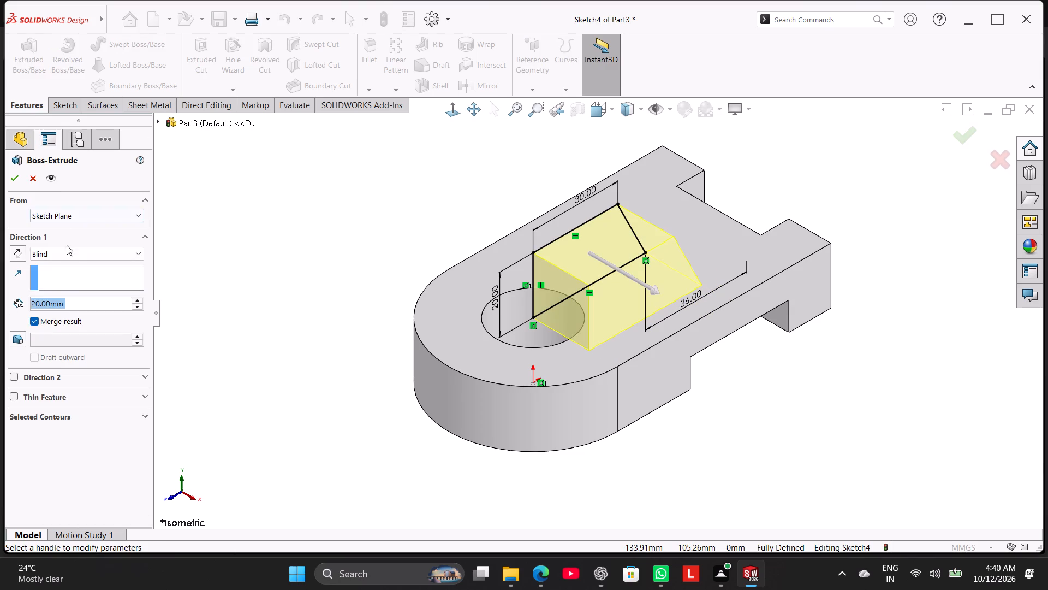
click(72, 252)
click(78, 272)
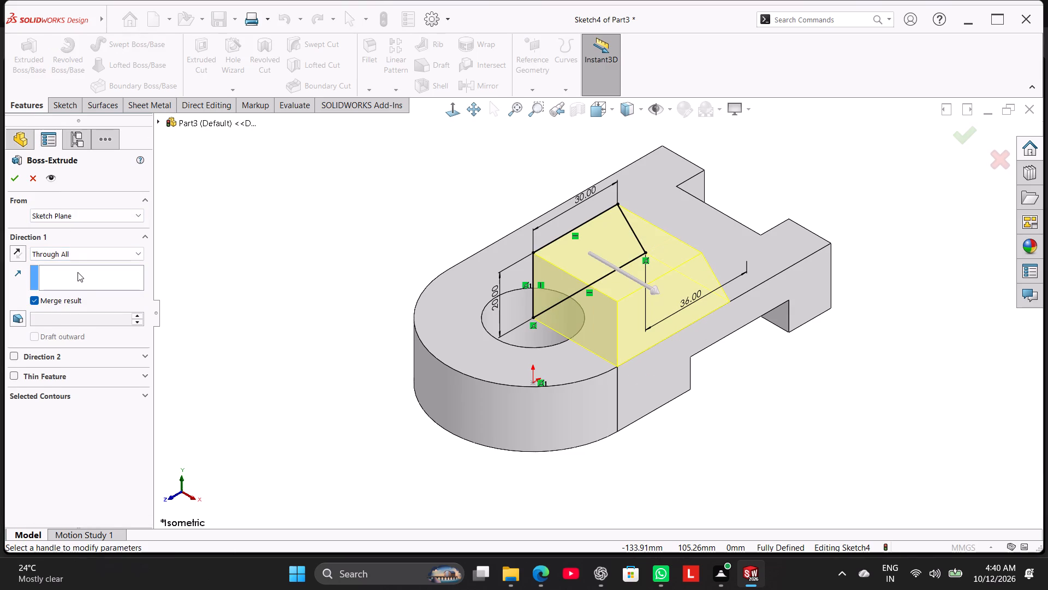
click(13, 354)
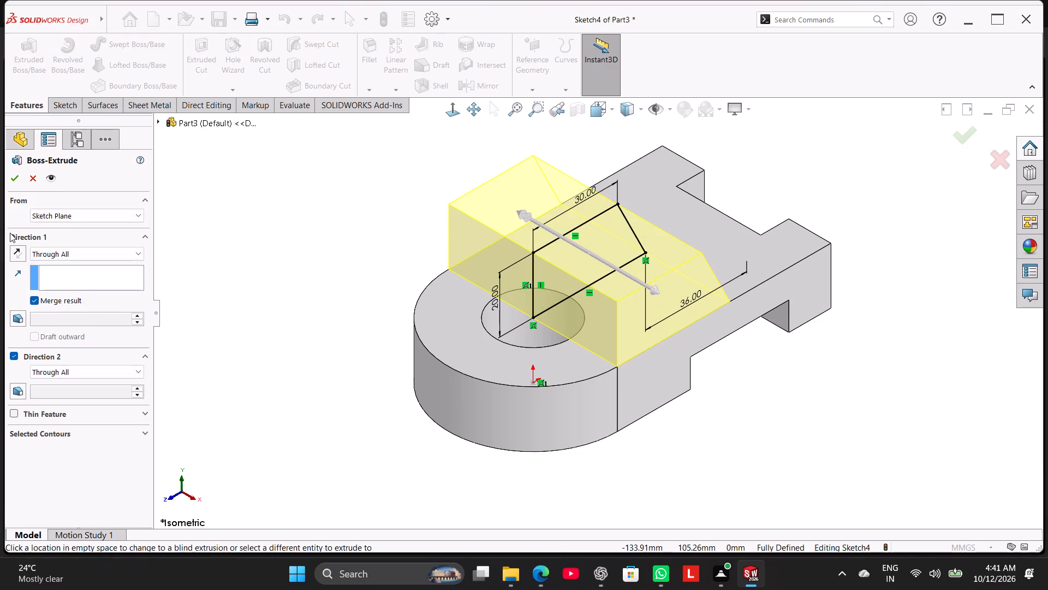
click(11, 179)
click(233, 309)
right_drag(303, 354, 597, 253)
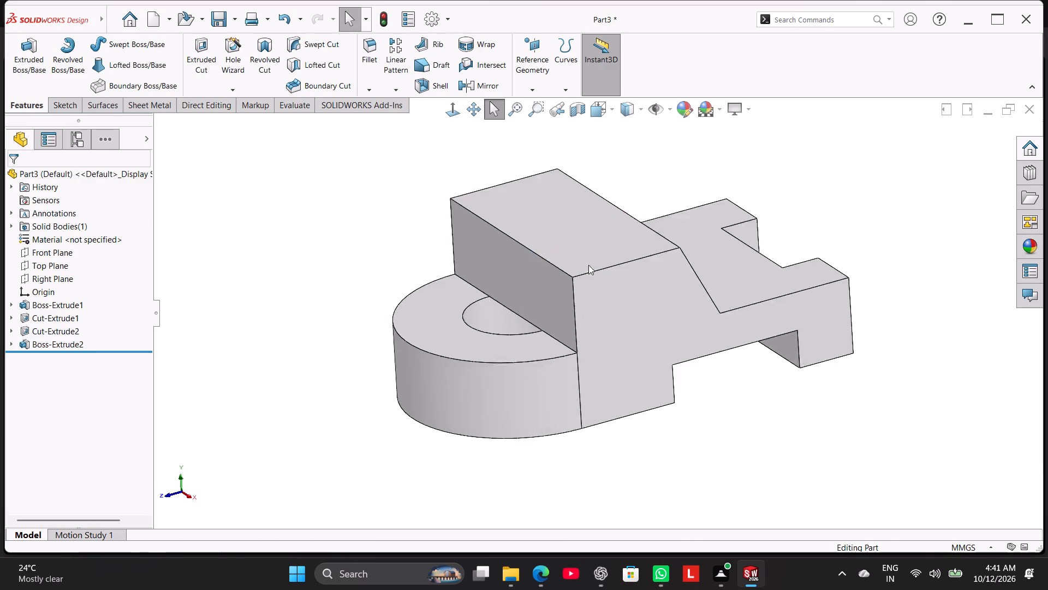
right_drag(362, 322, 556, 198)
click(324, 276)
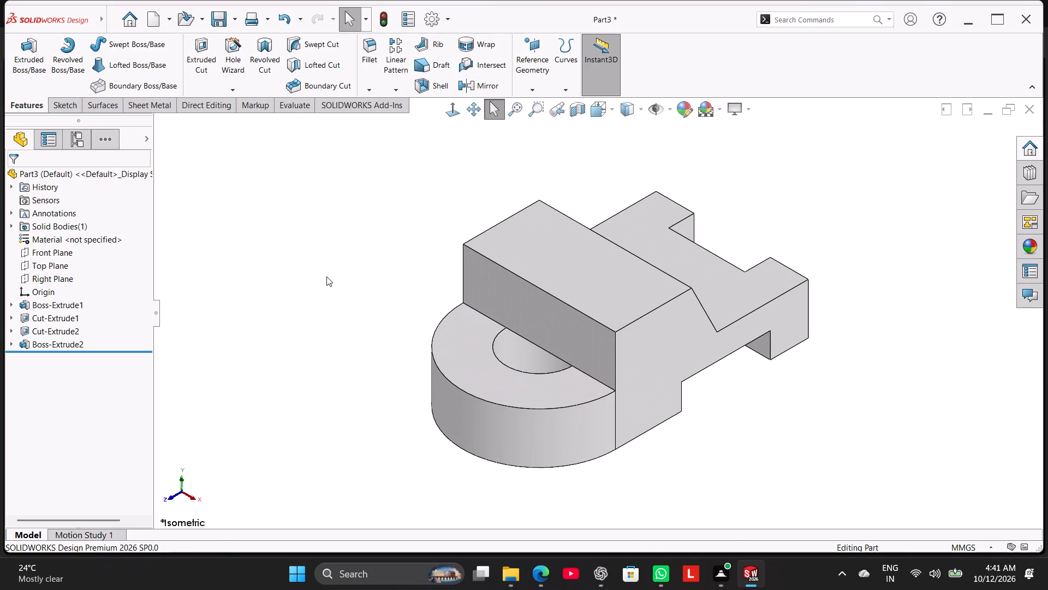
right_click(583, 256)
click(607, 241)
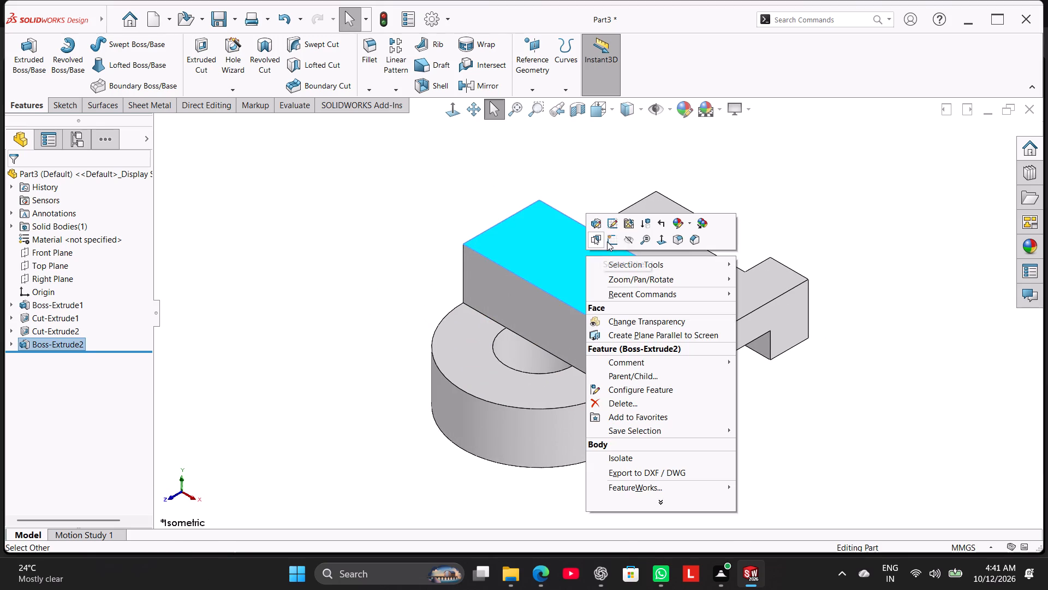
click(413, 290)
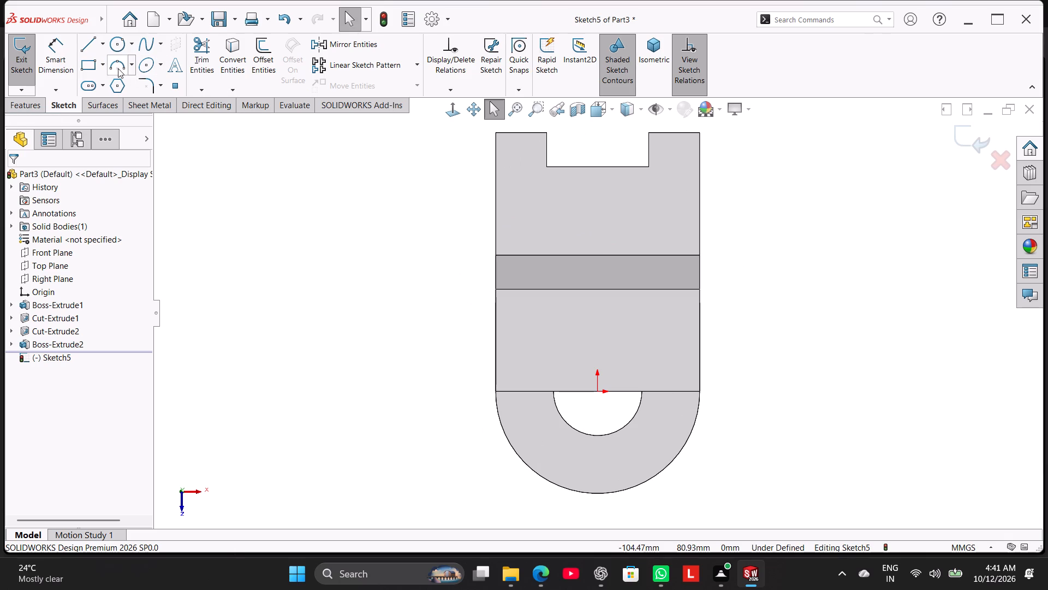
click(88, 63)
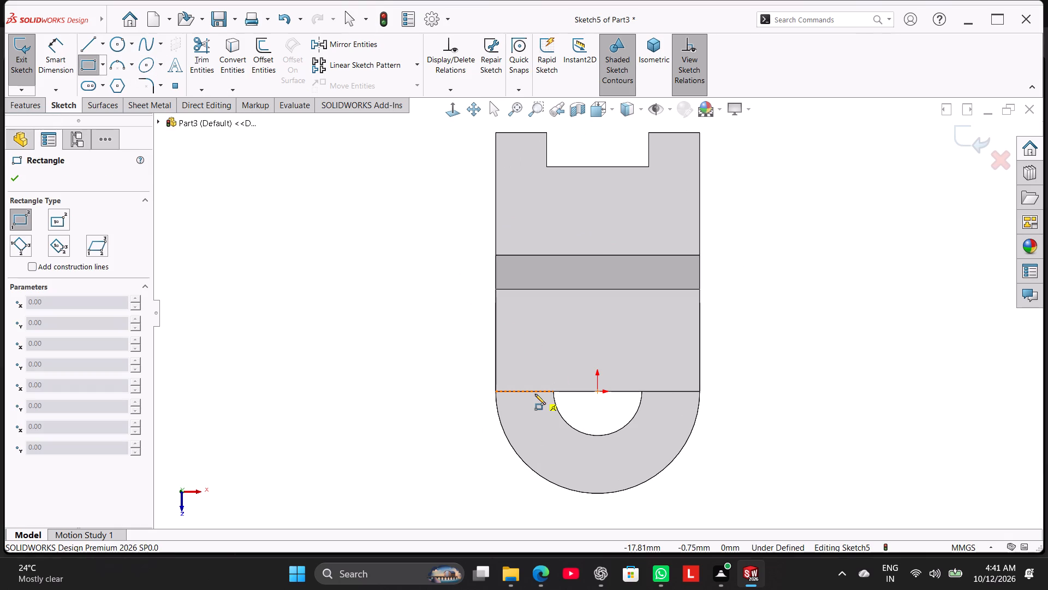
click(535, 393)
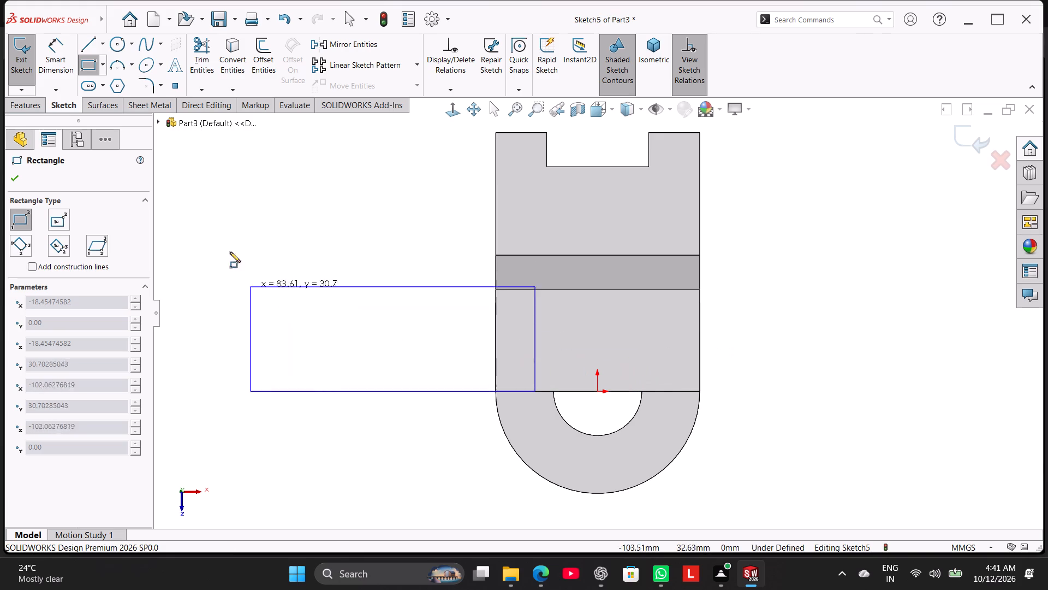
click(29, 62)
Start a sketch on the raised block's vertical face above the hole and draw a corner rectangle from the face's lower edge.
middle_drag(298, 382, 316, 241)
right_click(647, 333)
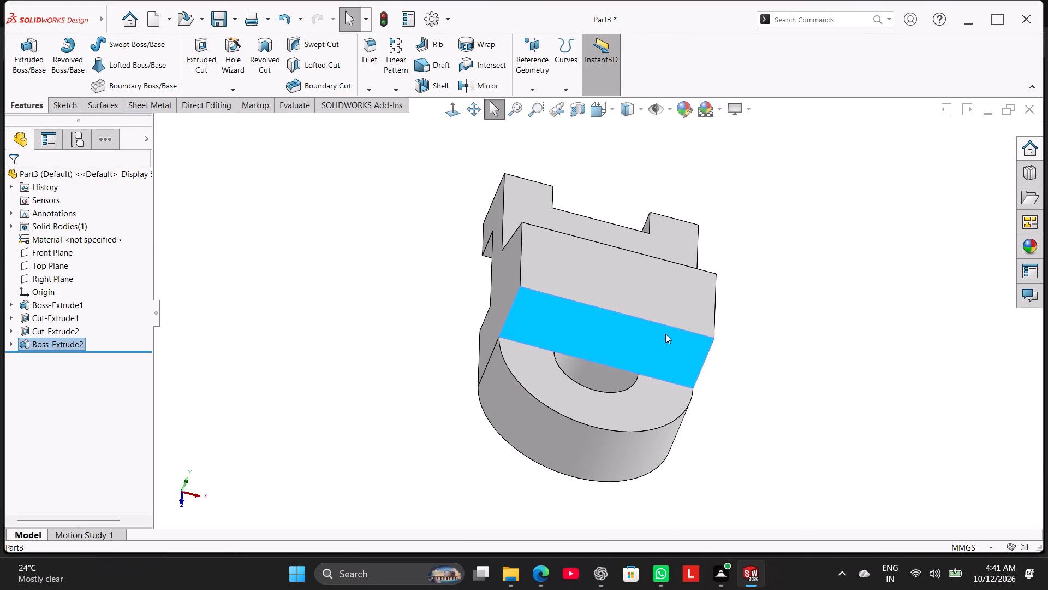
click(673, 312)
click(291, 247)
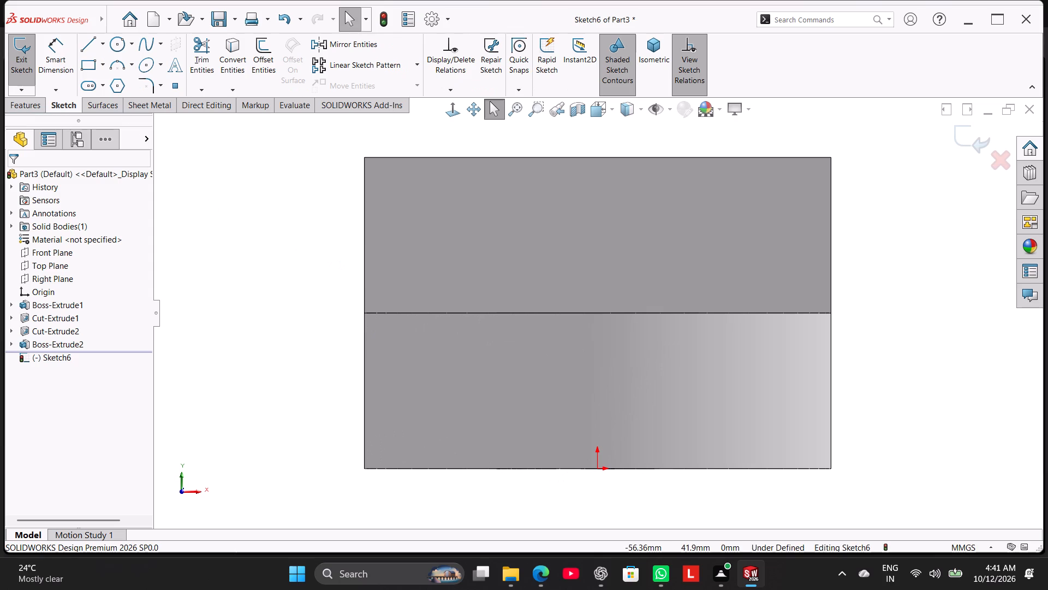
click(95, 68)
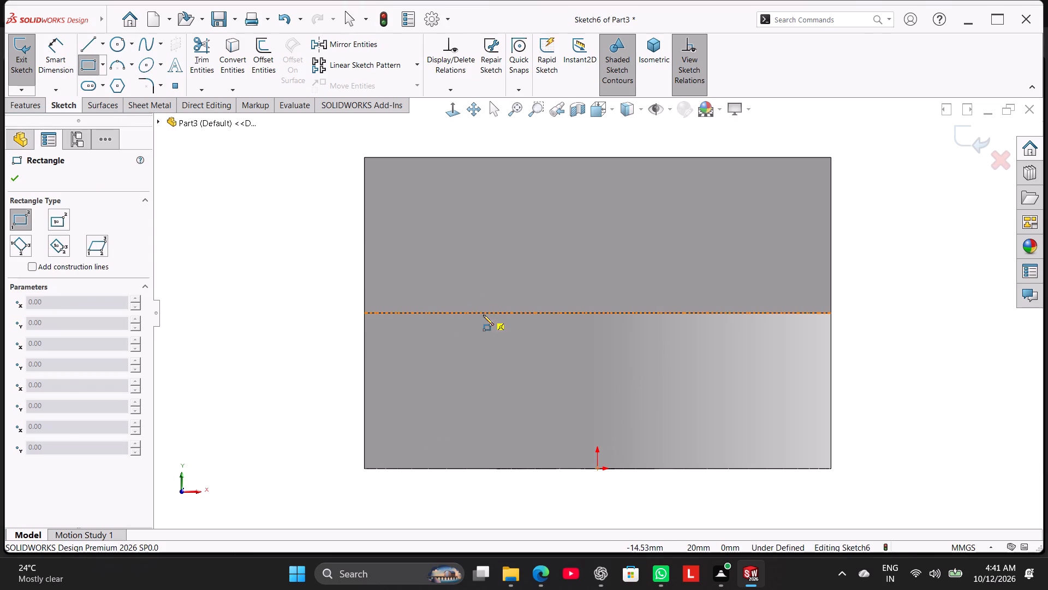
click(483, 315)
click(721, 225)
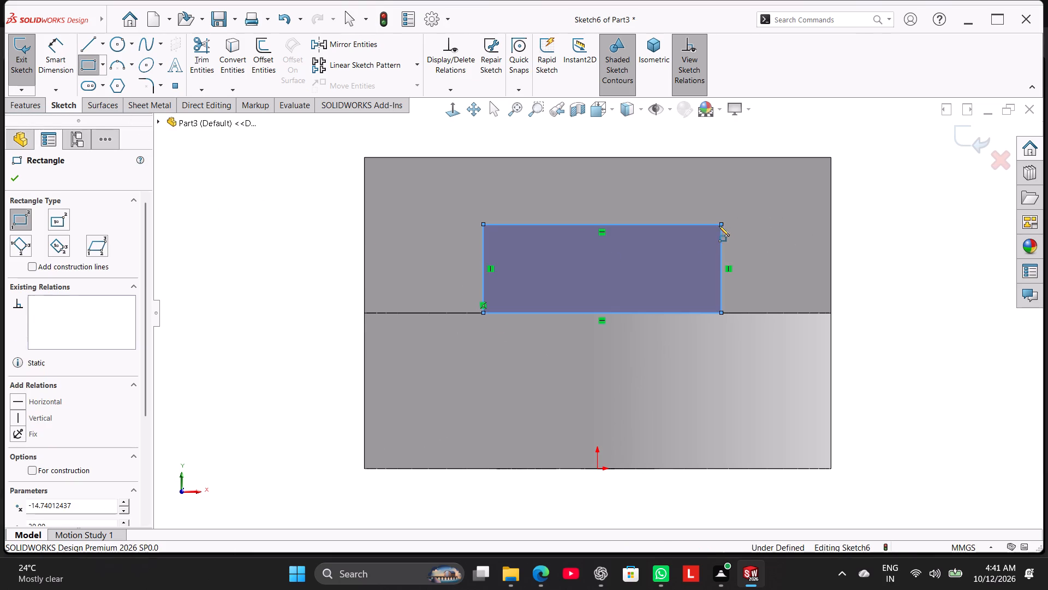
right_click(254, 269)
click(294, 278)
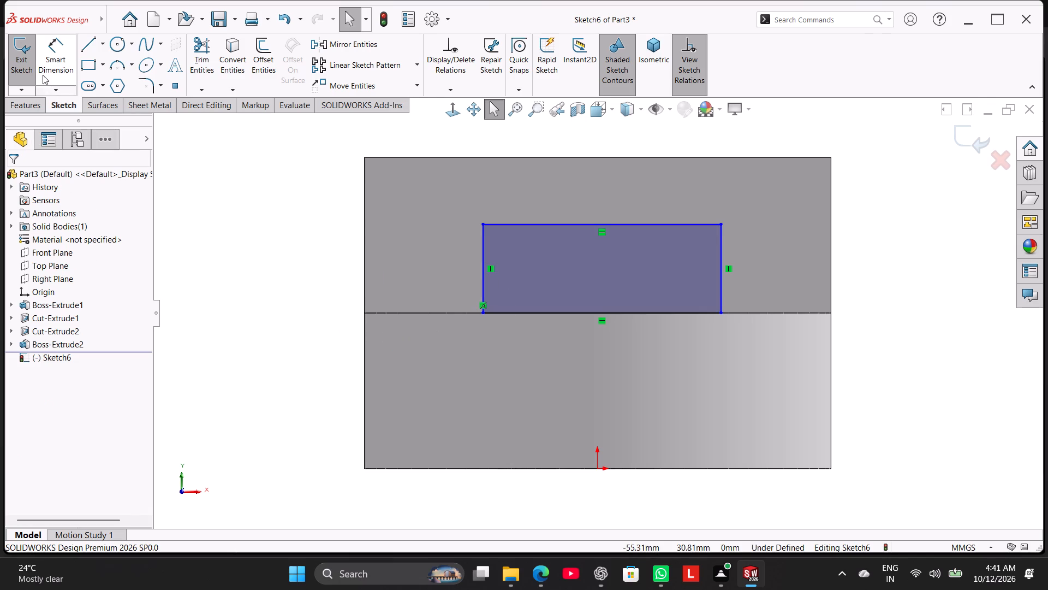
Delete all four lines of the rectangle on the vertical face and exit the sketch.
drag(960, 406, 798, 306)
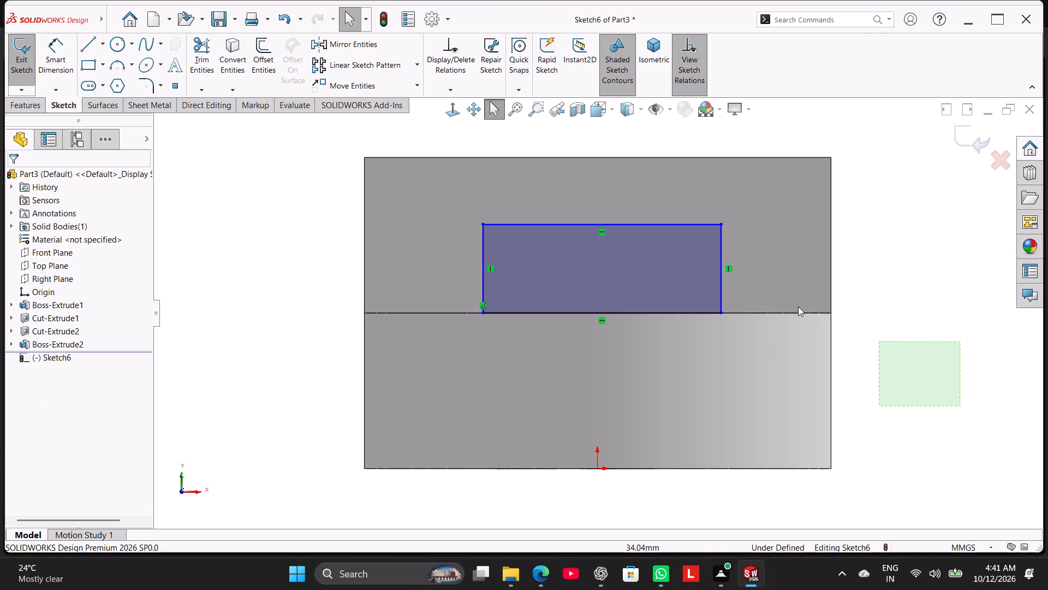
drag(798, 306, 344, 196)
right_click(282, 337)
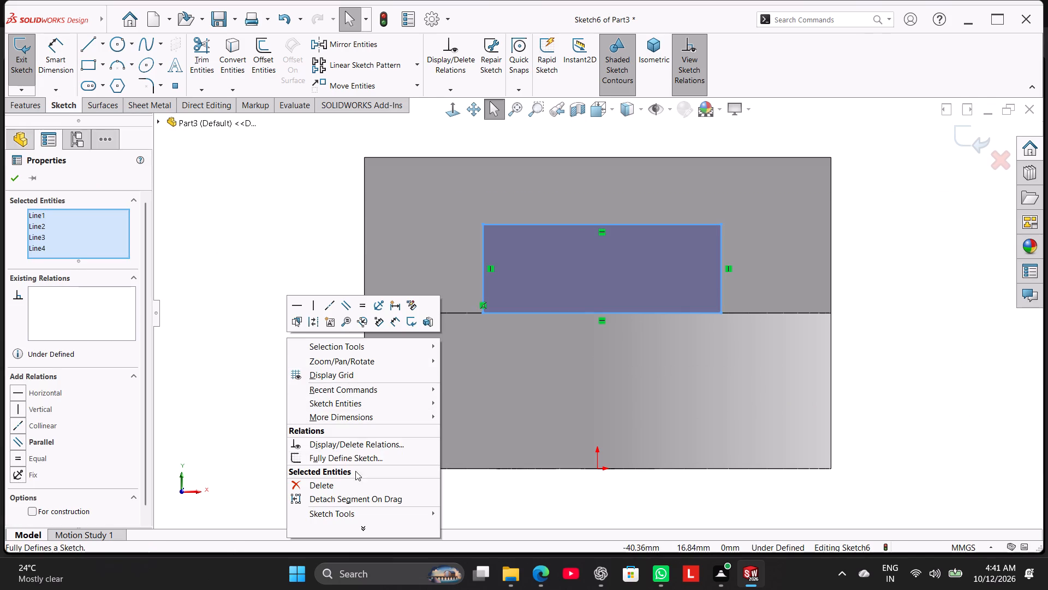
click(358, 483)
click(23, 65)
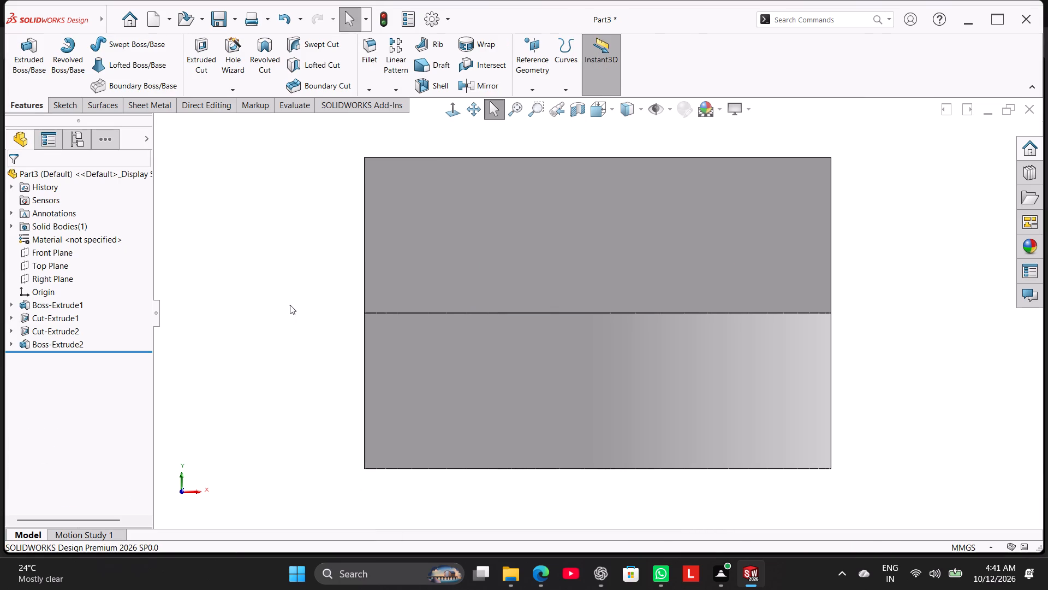
Sketch a corner rectangle about 35 x 16 mm on the raised block's top face, starting on the edge beside the hole.
right_drag(287, 314, 434, 228)
right_click(549, 257)
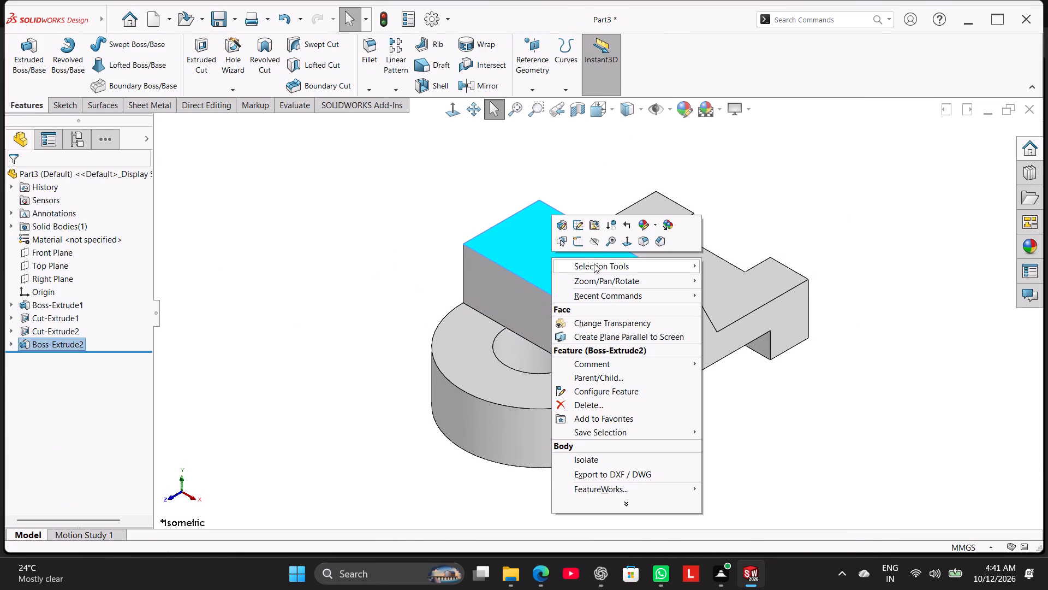
click(582, 242)
click(221, 221)
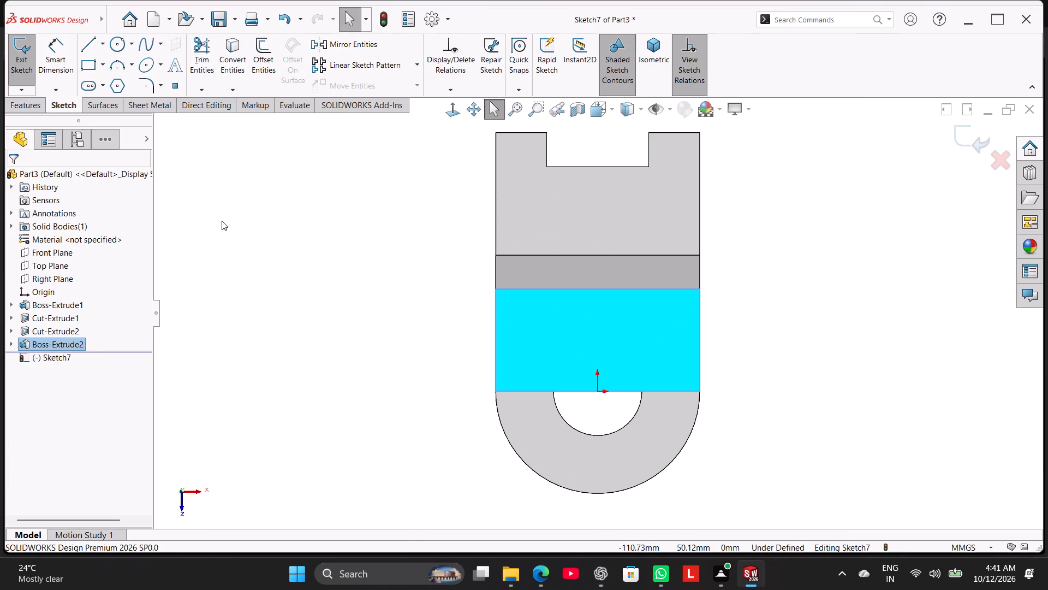
click(80, 66)
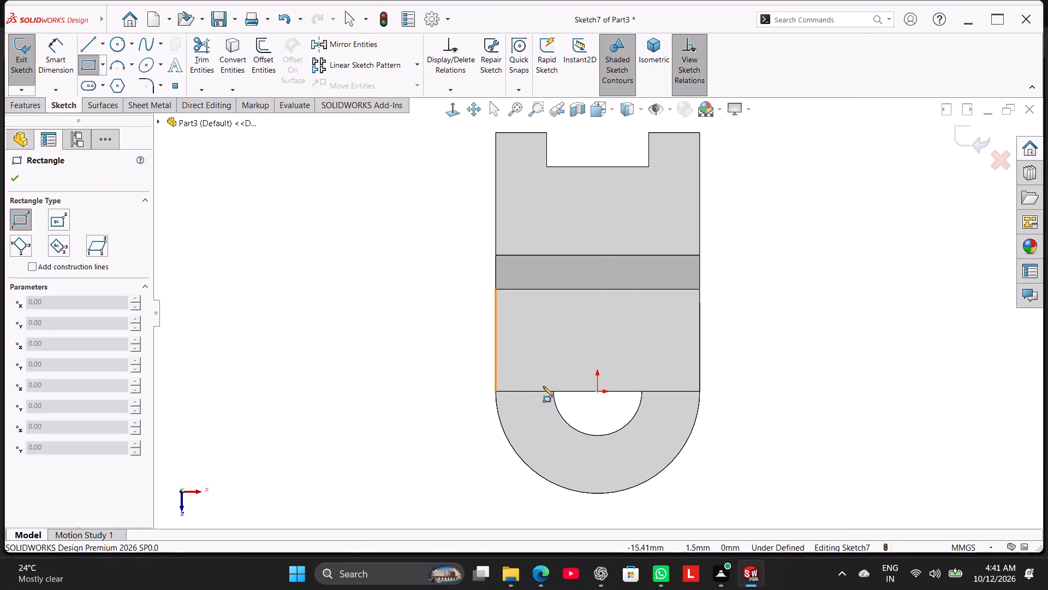
click(539, 394)
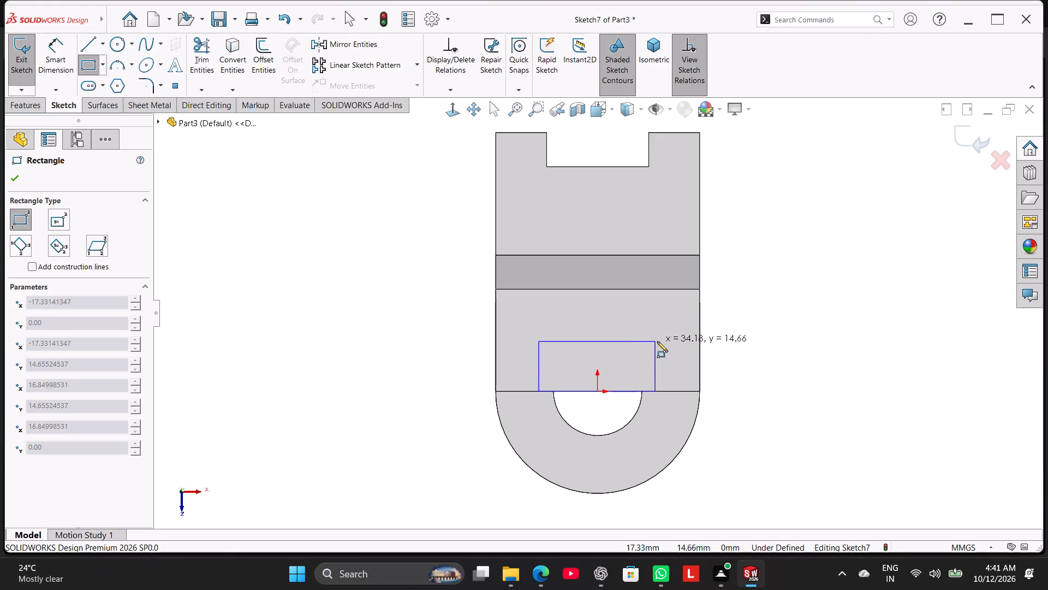
click(659, 337)
right_click(416, 332)
click(438, 339)
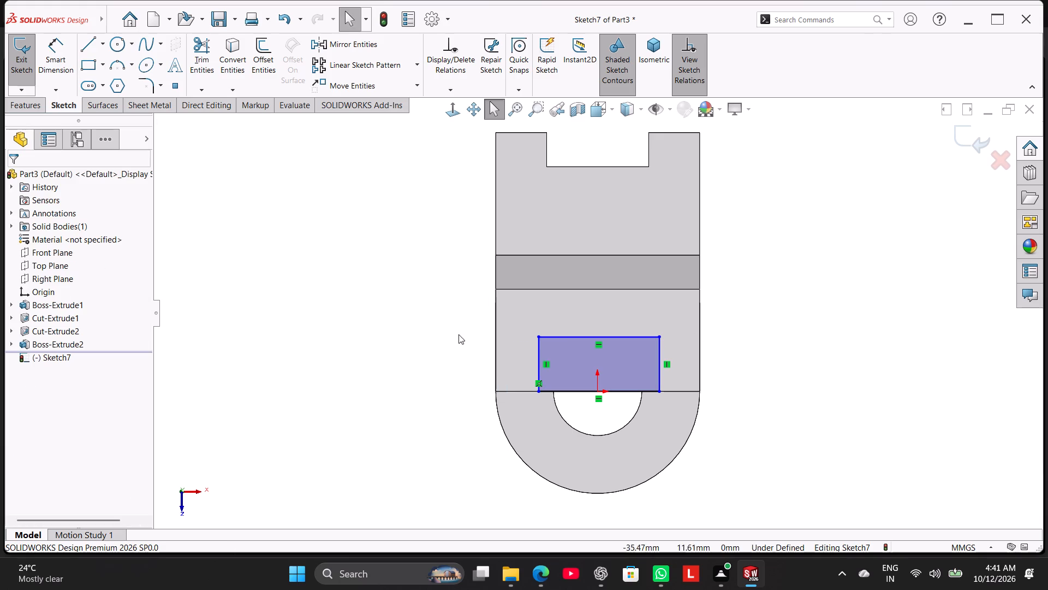
Dimension the rectangle's side line running inward from the block edge and set its length to 20 mm.
click(58, 54)
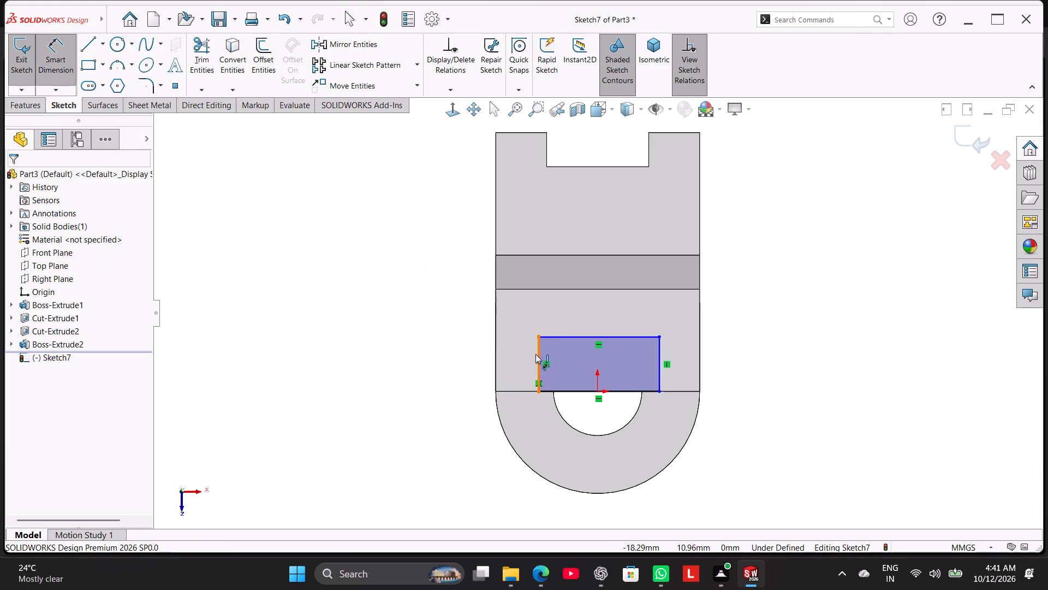
click(535, 354)
click(450, 350)
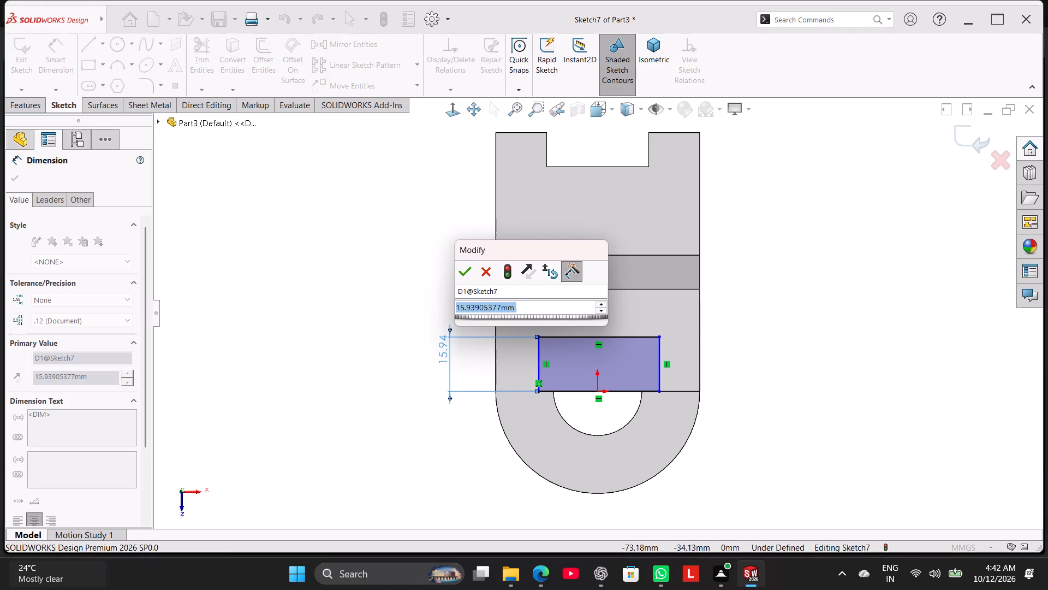
text(20)
key(Return)
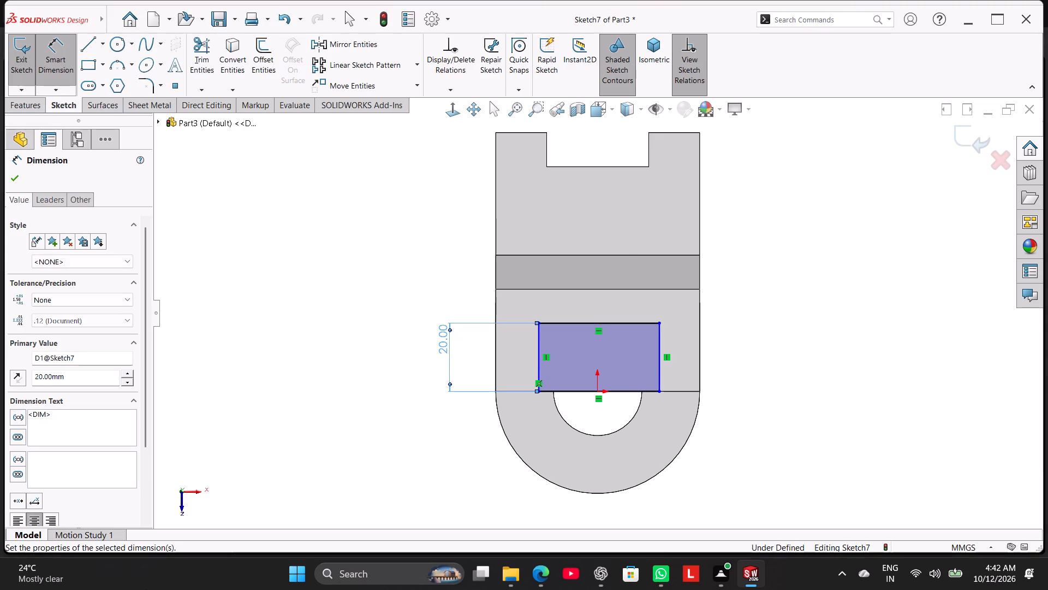
right_click(268, 338)
click(300, 374)
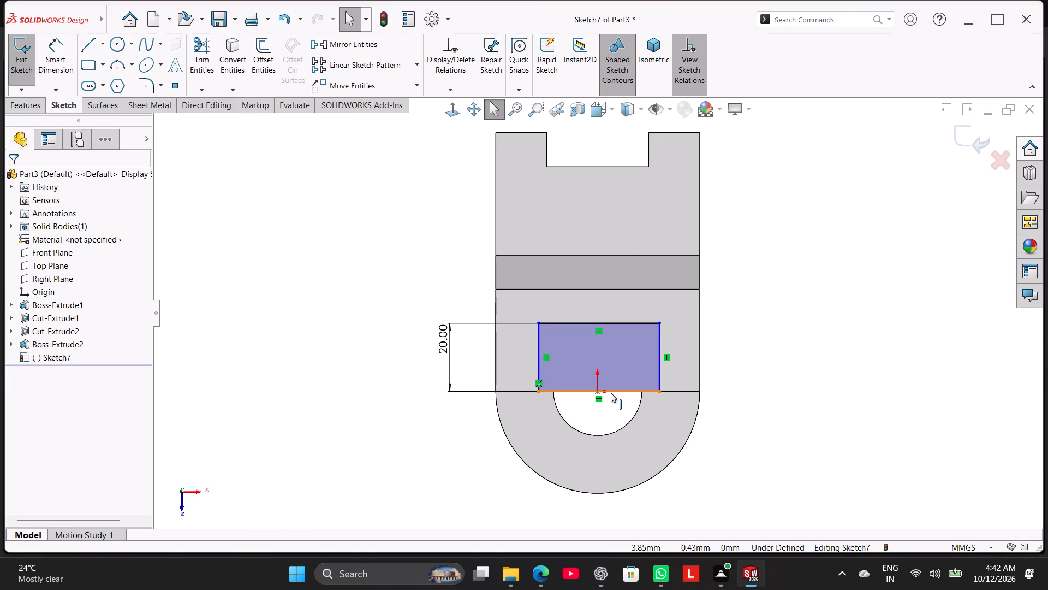
Slide the rectangle off the block along its edge, then make its hole-side line's midpoint coincident with the origin.
drag(592, 338, 488, 299)
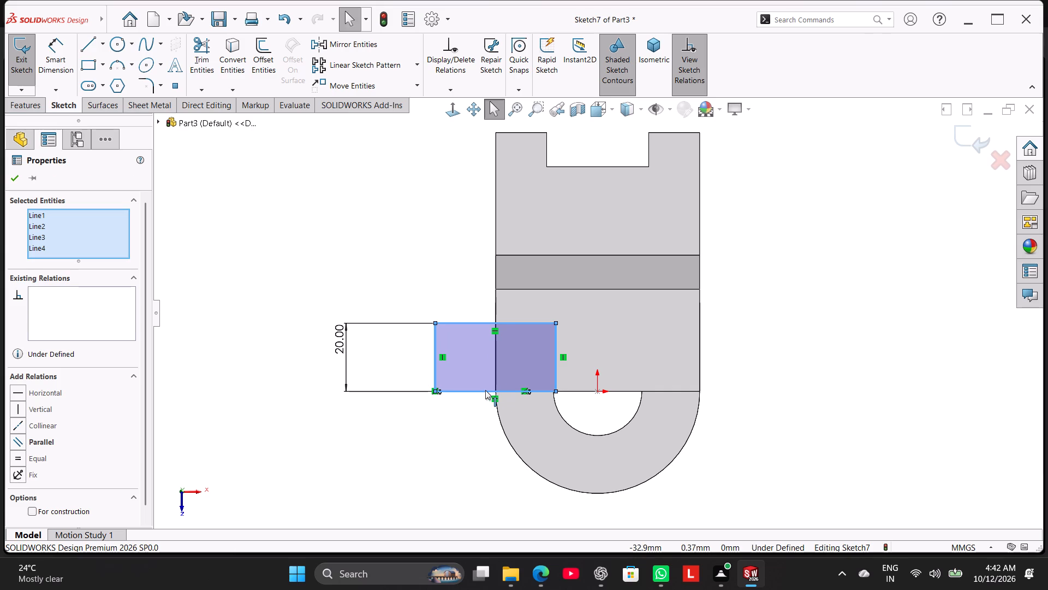
click(463, 415)
drag(477, 361, 410, 367)
click(411, 451)
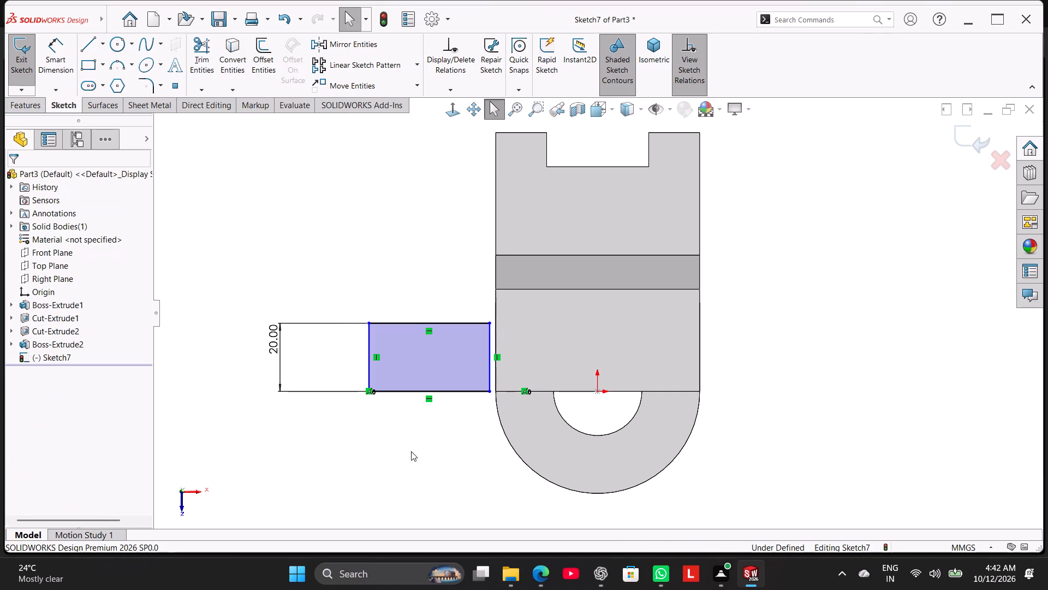
ctrl+click(430, 390)
ctrl+click(598, 391)
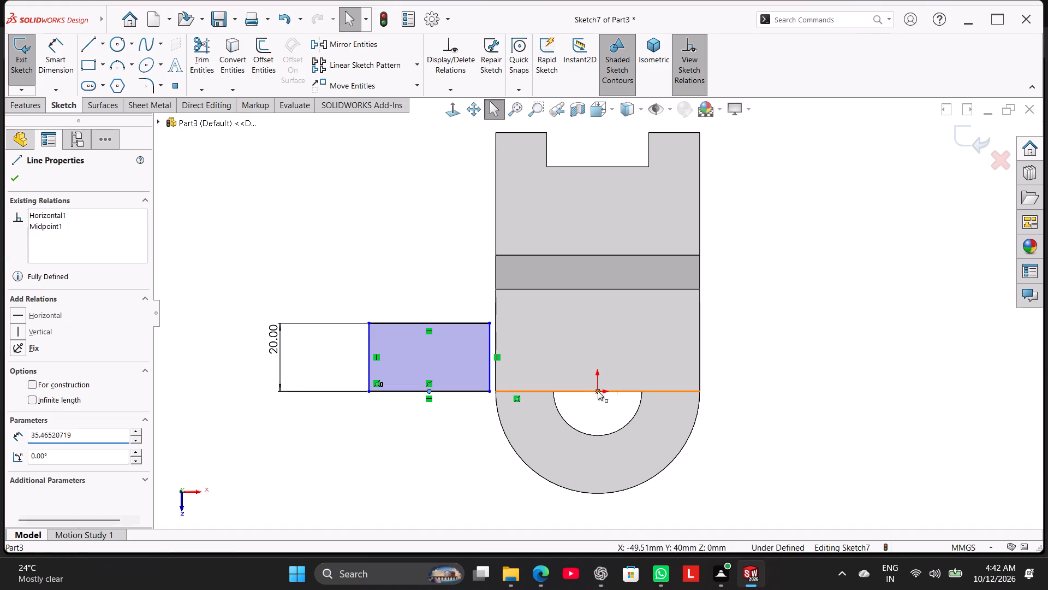
click(39, 402)
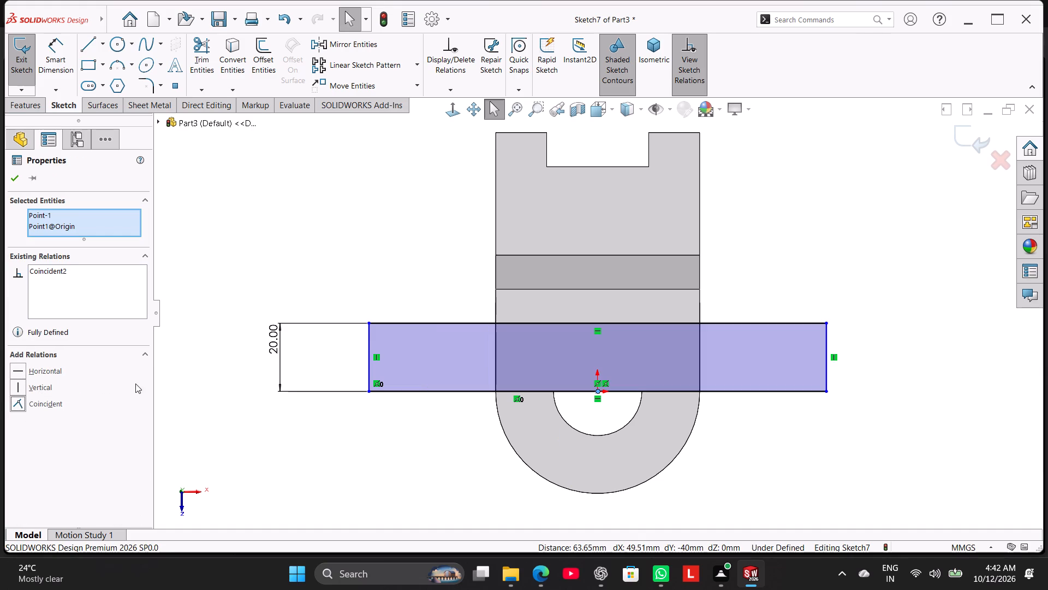
click(232, 263)
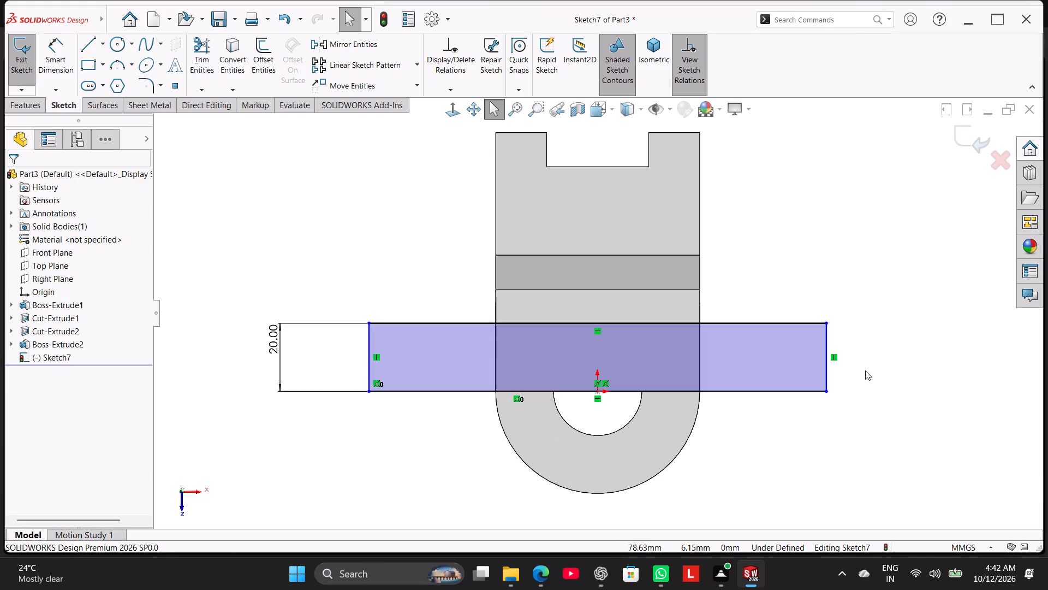
Narrow the rectangle to fit within the block's top face and dimension its long side to 40 mm.
drag(829, 346, 678, 333)
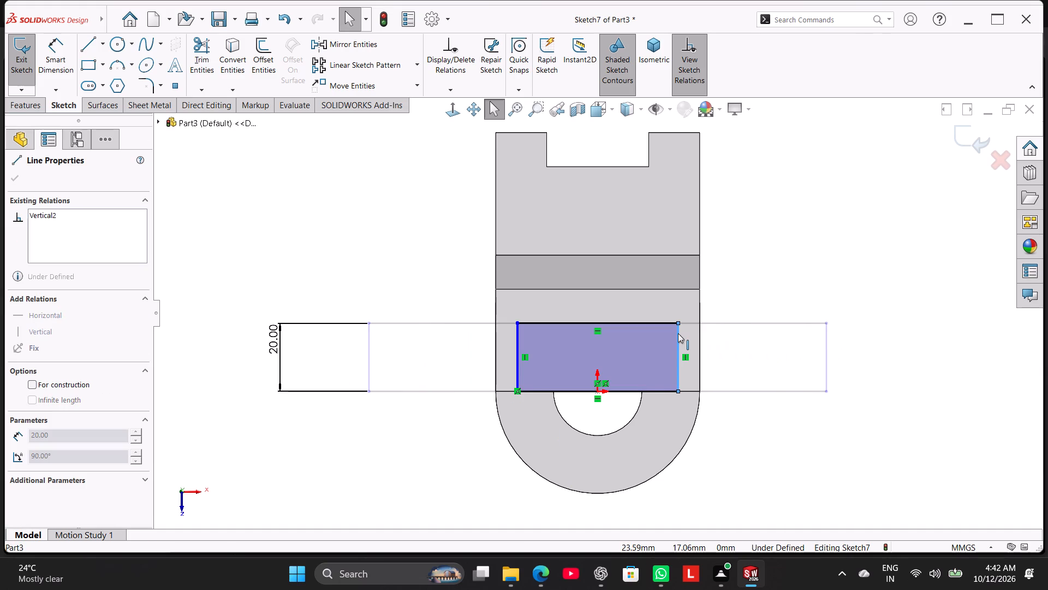
drag(678, 333, 675, 333)
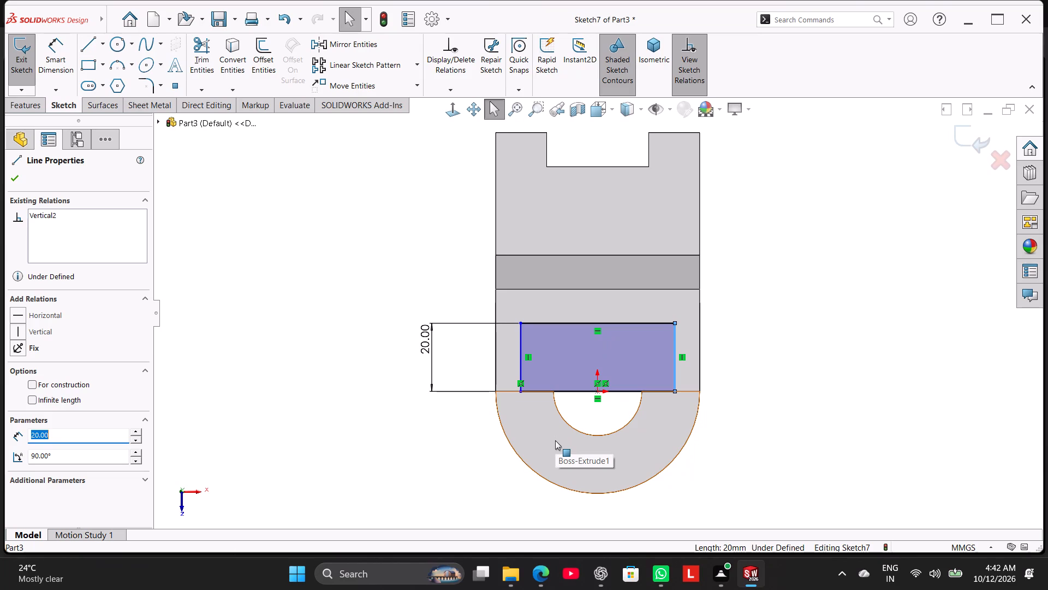
middle_drag(470, 466, 394, 374)
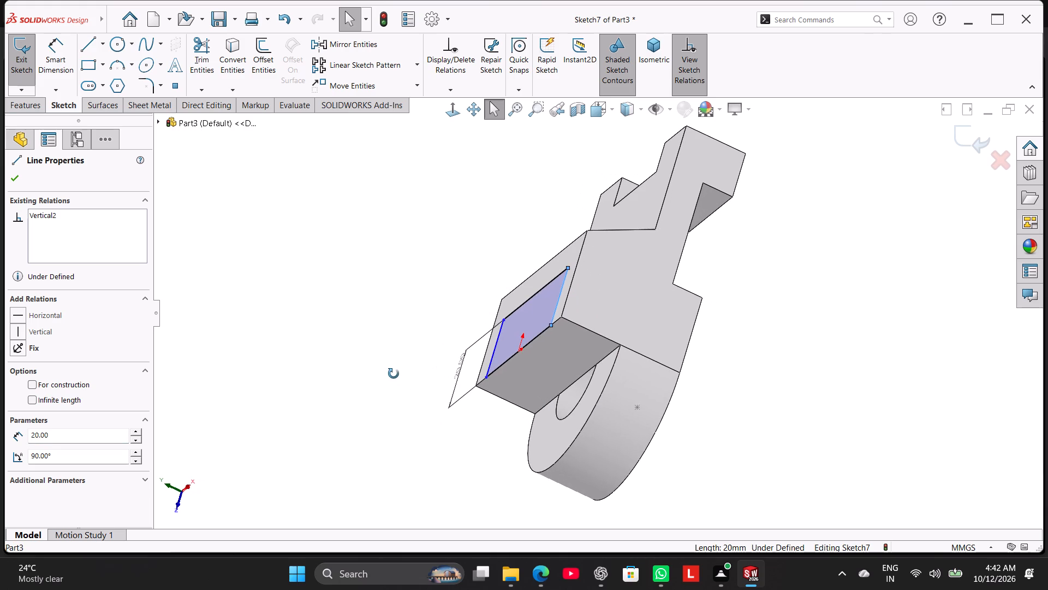
middle_drag(394, 374, 394, 373)
middle_click(394, 373)
middle_click(394, 373)
click(457, 104)
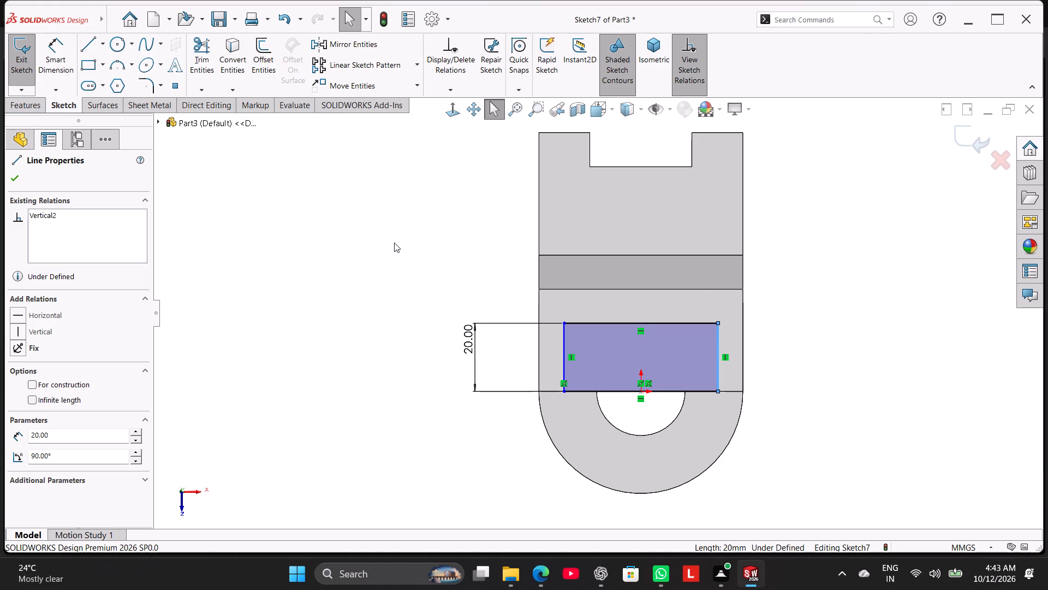
click(67, 57)
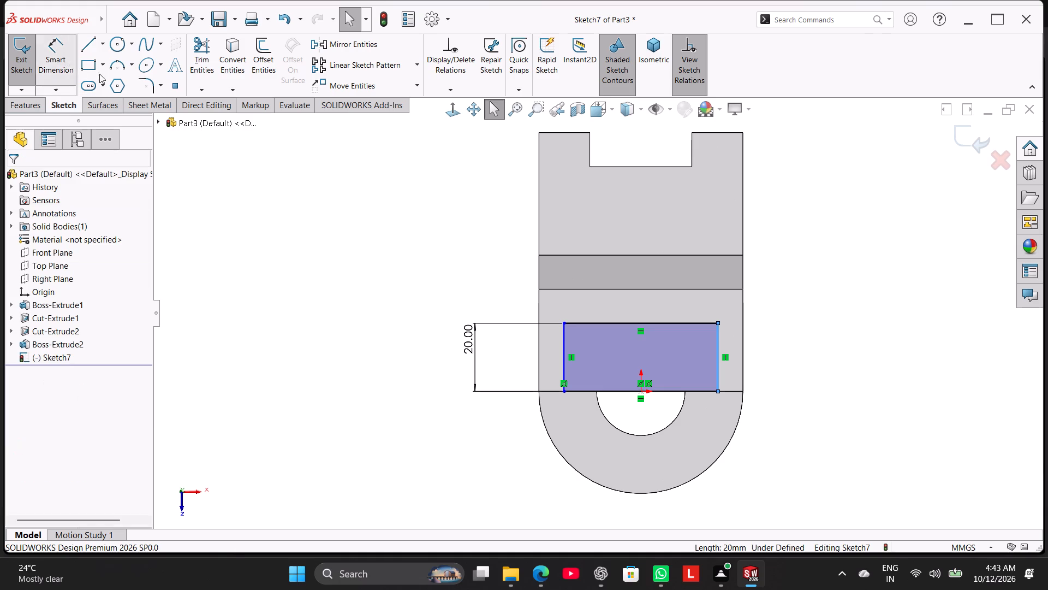
click(641, 322)
click(644, 297)
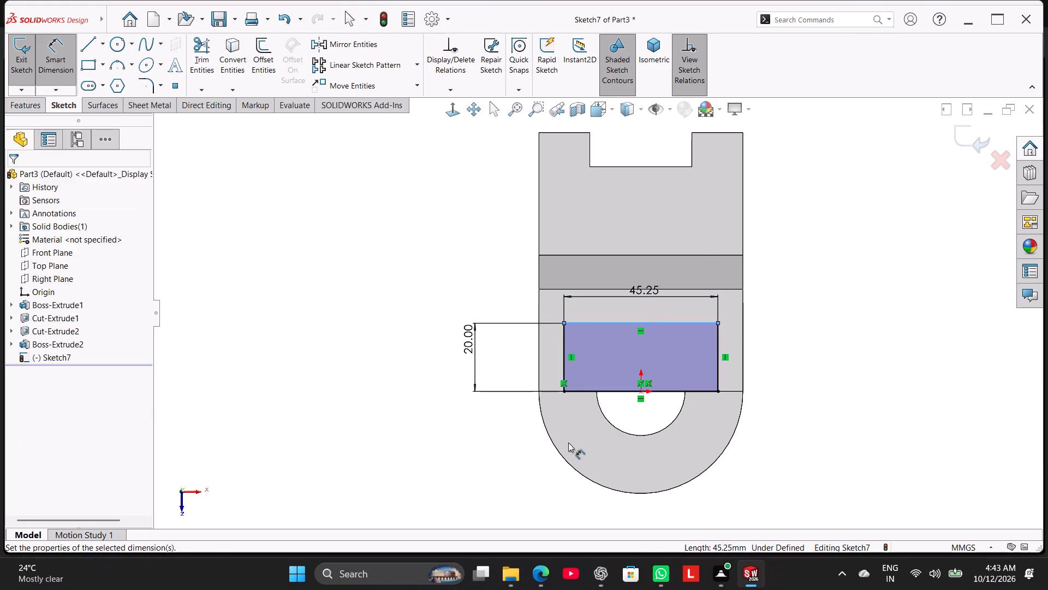
text(40)
key(Return)
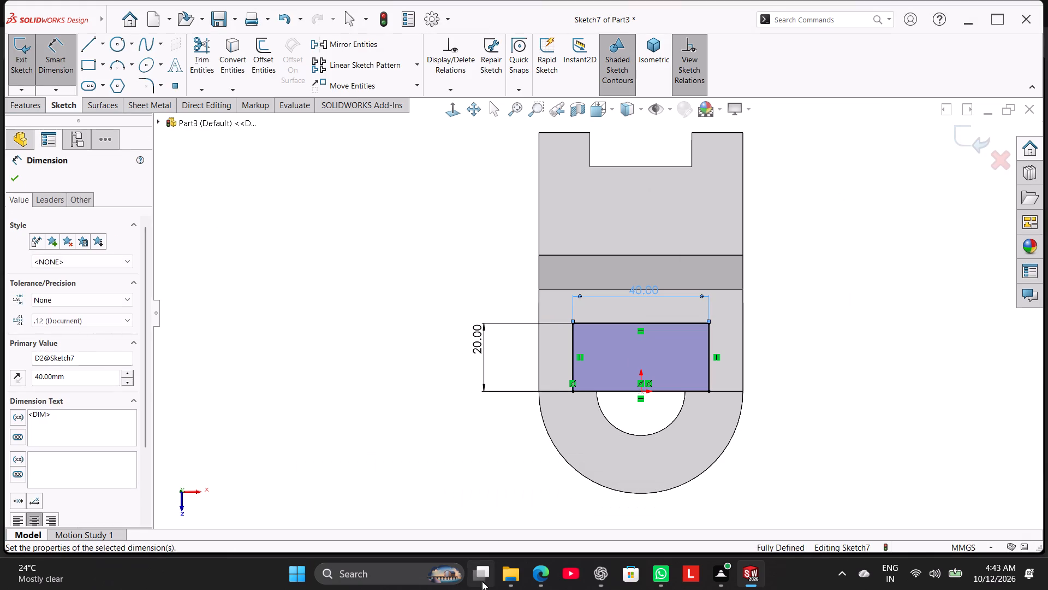
click(422, 345)
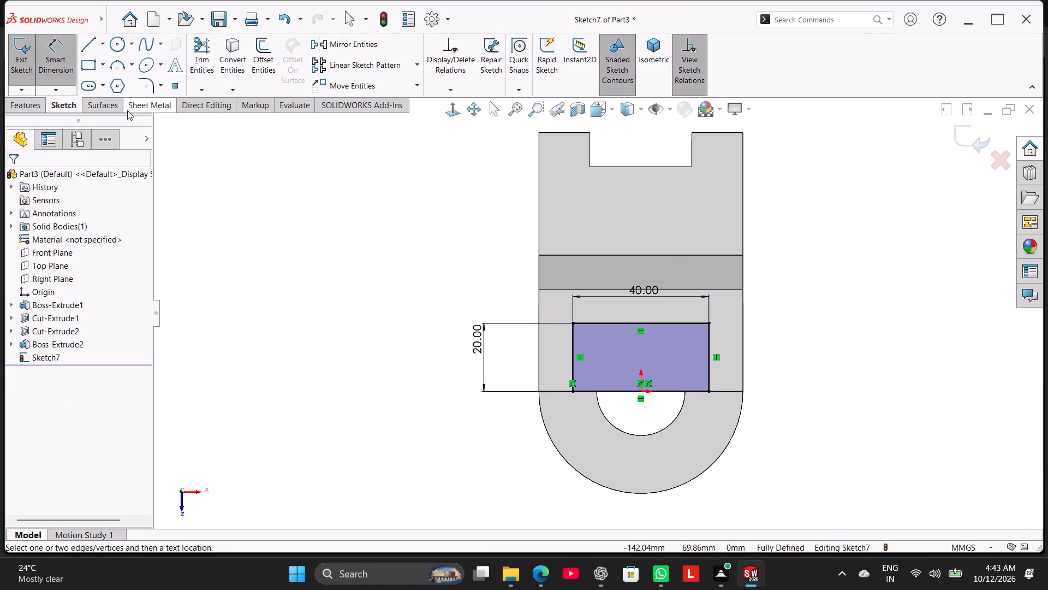
Extrude-cut the 40 x 20 mm rectangle with the Up To Surface end condition, ending at the rounded end's top face around the hole.
click(14, 109)
click(196, 52)
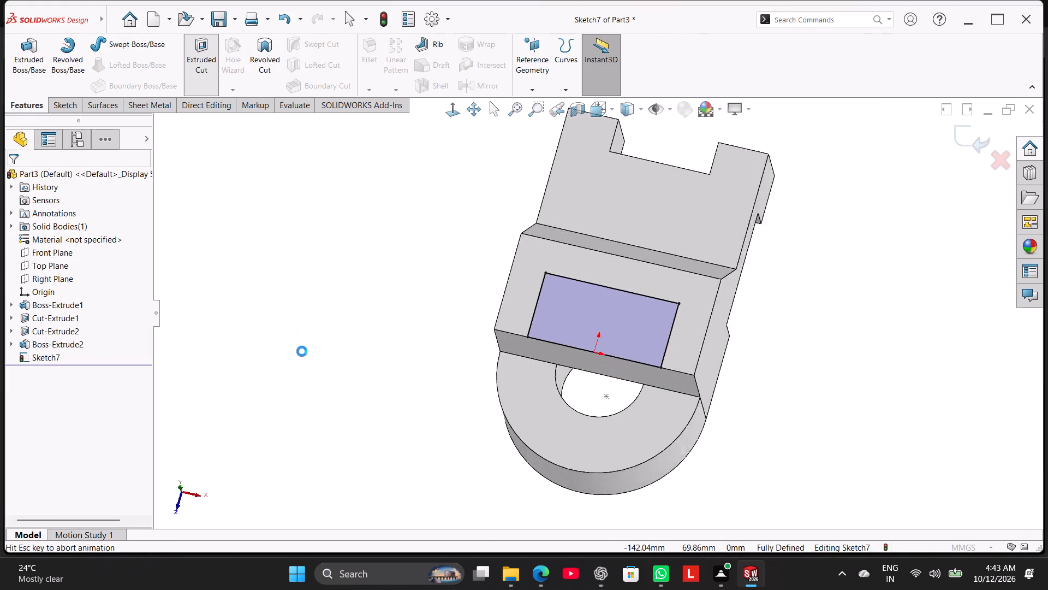
click(95, 255)
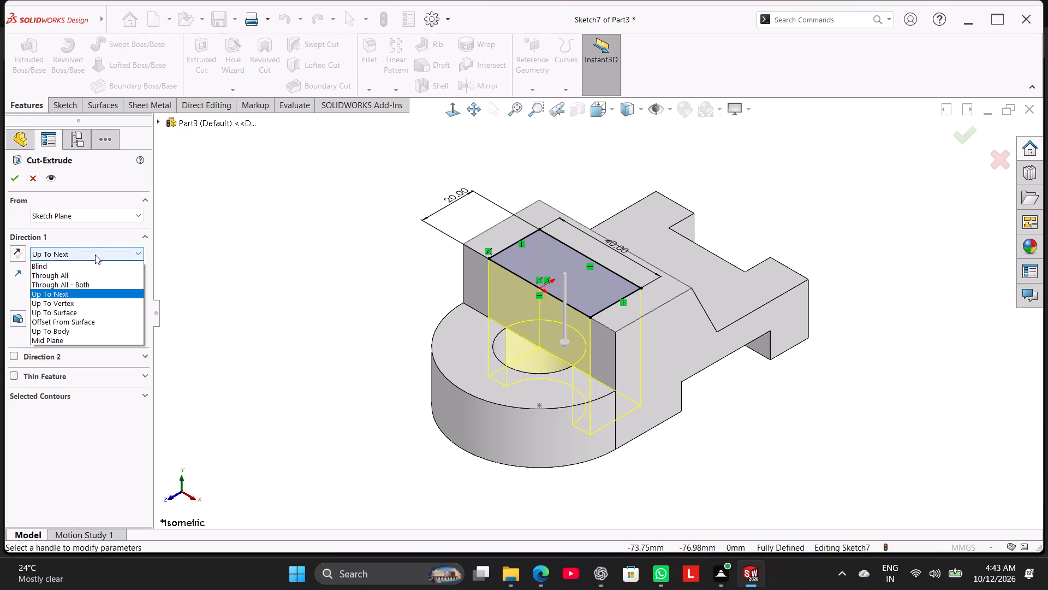
click(105, 292)
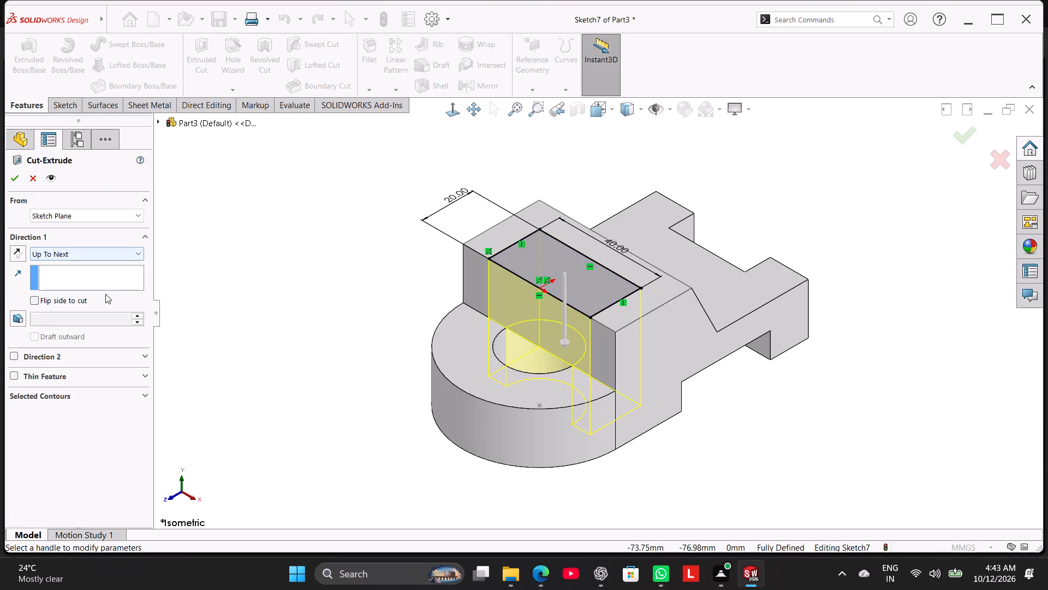
middle_drag(343, 382, 370, 322)
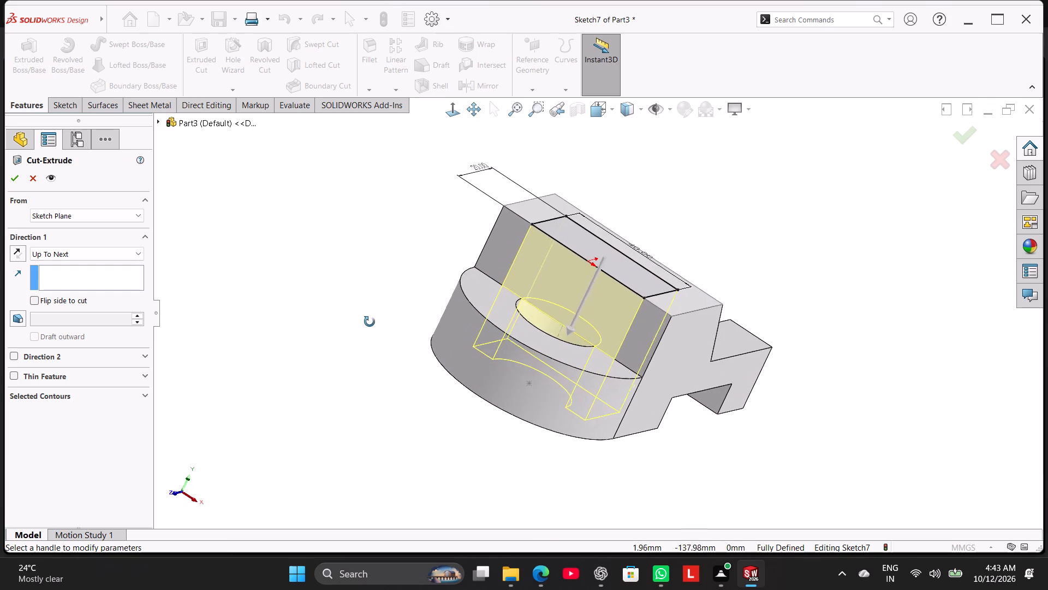
middle_drag(370, 322, 368, 322)
click(123, 249)
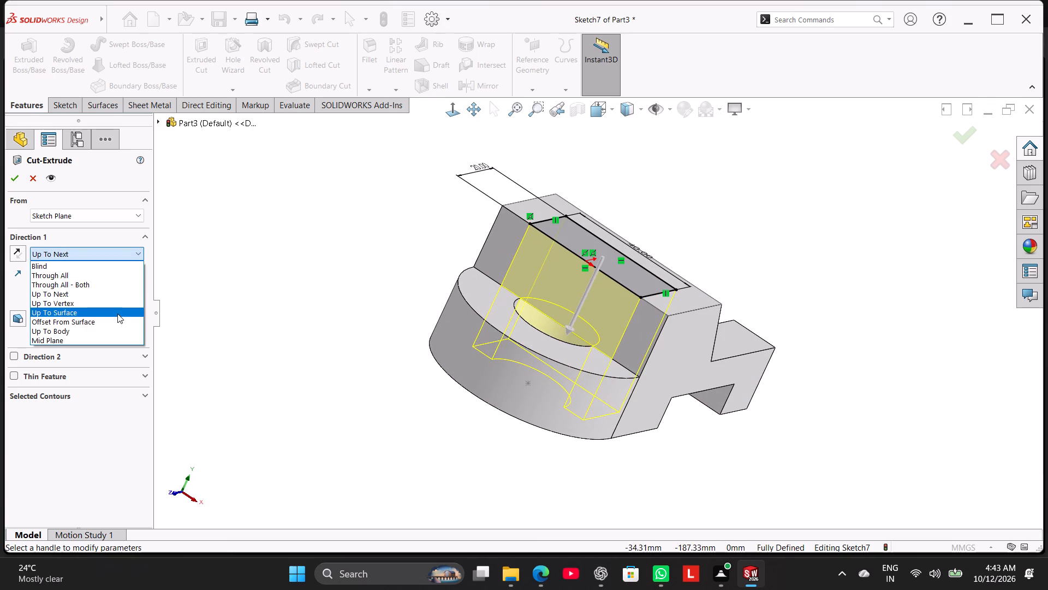
click(117, 314)
click(497, 309)
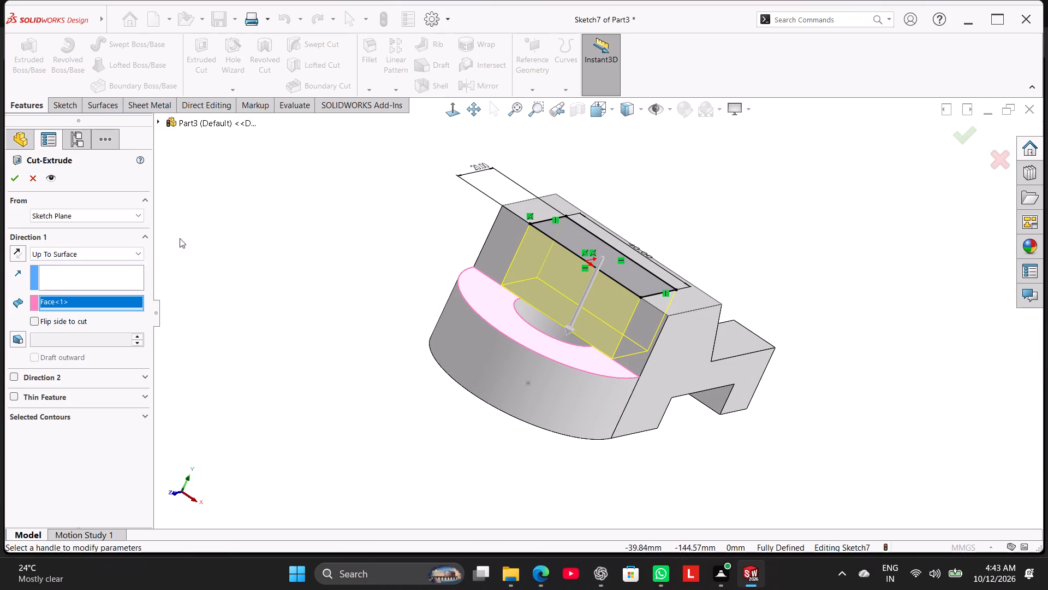
click(15, 180)
Save the part in isometric view as Bearing Support Bracket in the Work folder, as a SOLIDWORKS Part.
click(253, 265)
right_drag(297, 340, 388, 285)
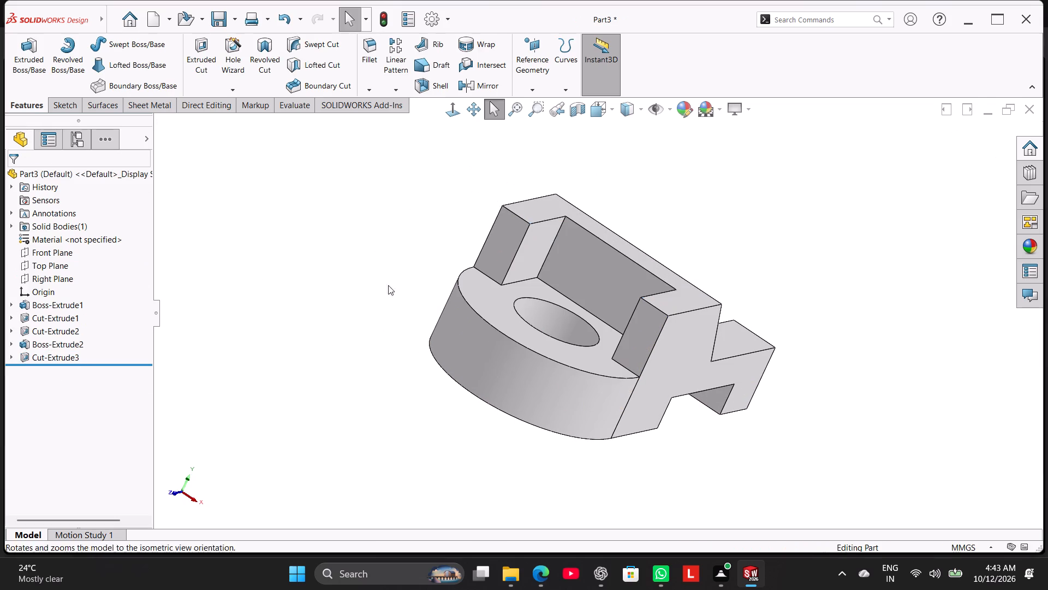
right_drag(388, 285, 454, 242)
click(219, 364)
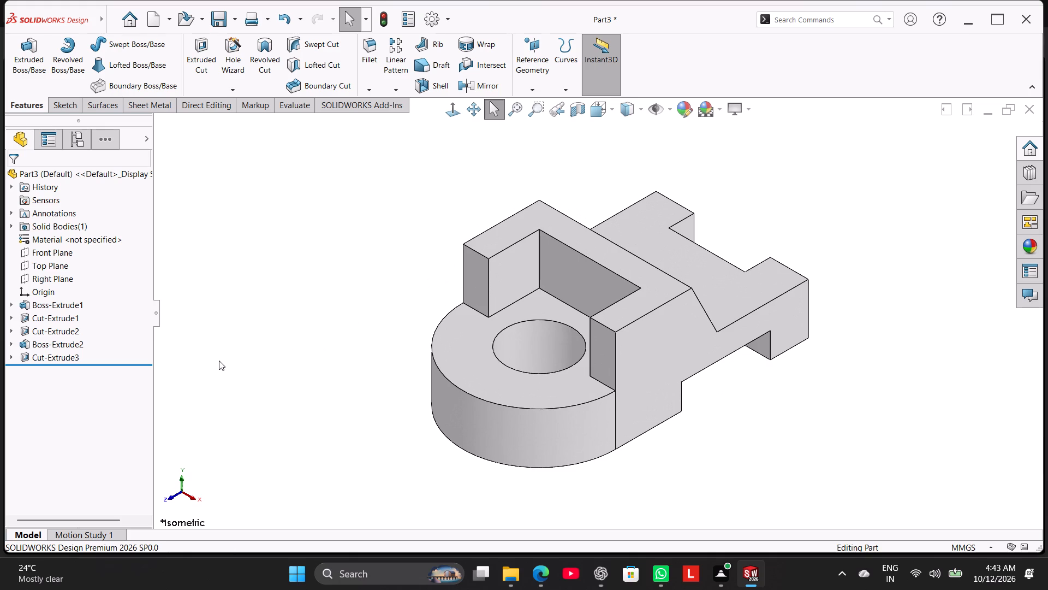
click(235, 14)
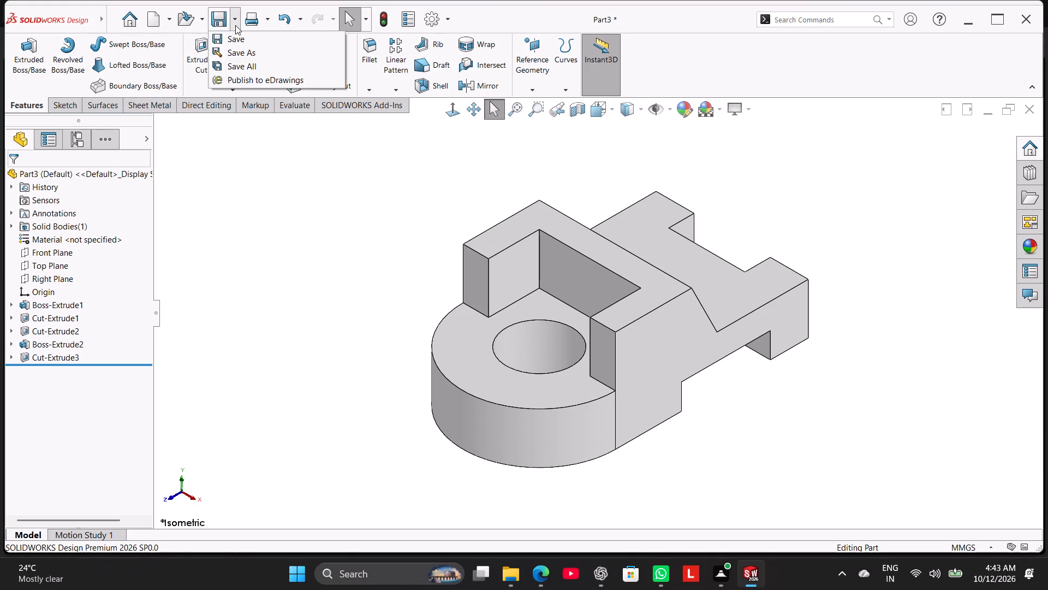
click(247, 50)
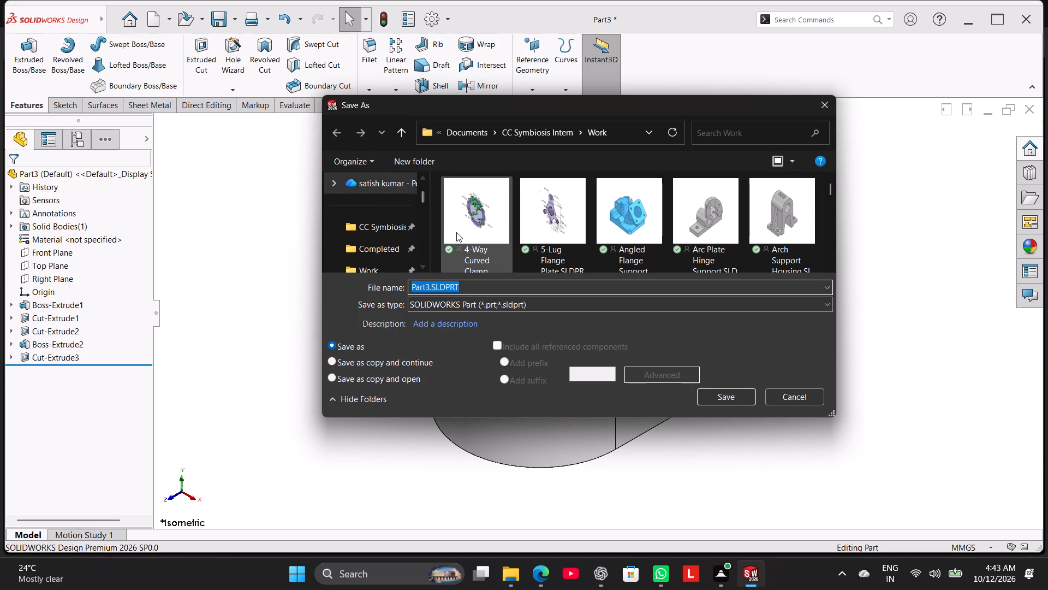
key(ctrl+v)
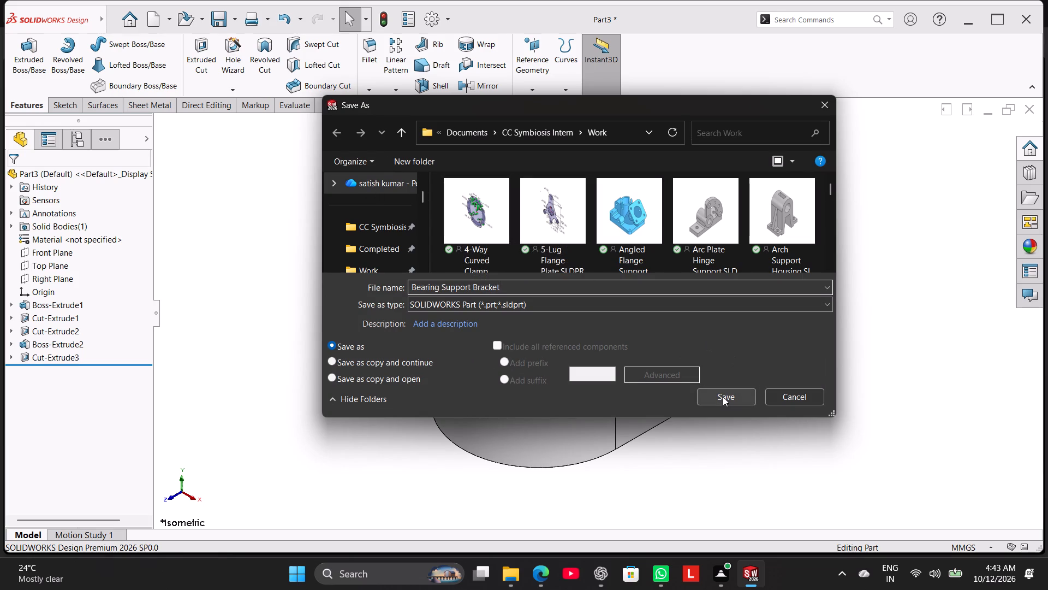
click(723, 397)
Save Bearing Support Bracket as an Adobe Portable Document Format (*.pdf) file in the Work folder.
click(236, 24)
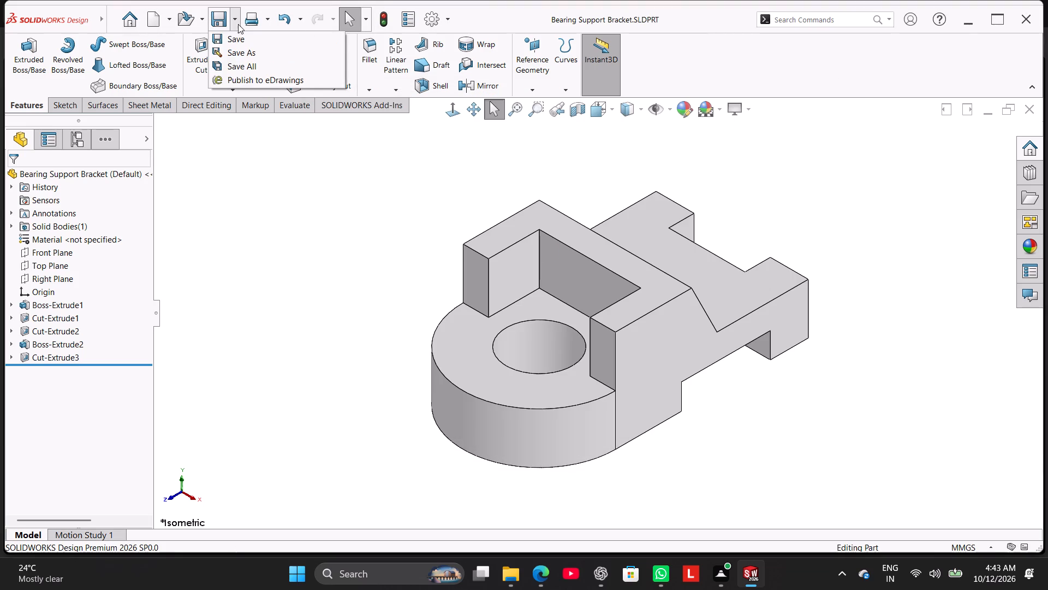
click(248, 55)
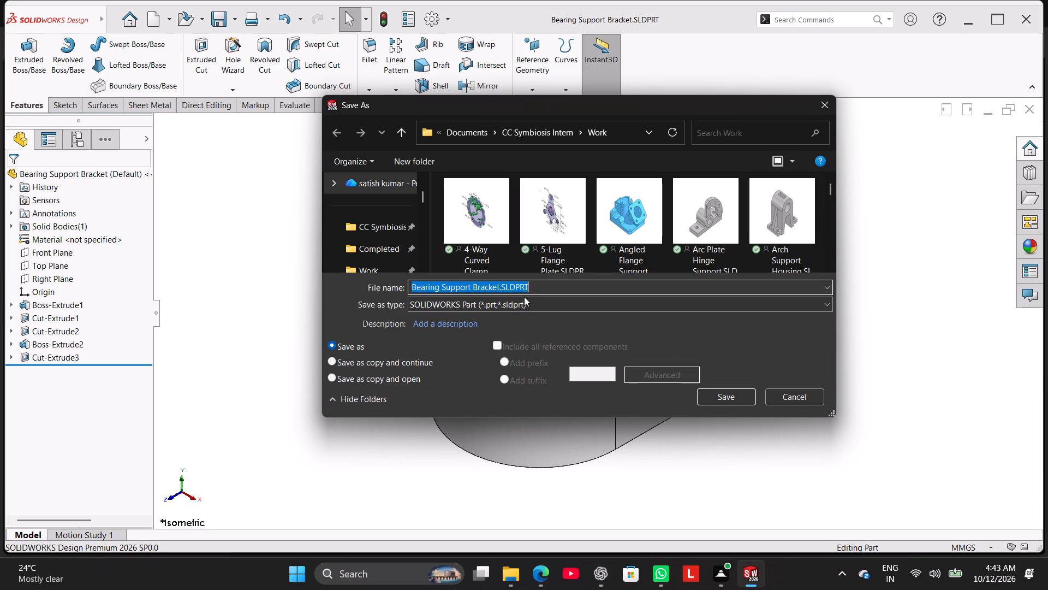
click(535, 303)
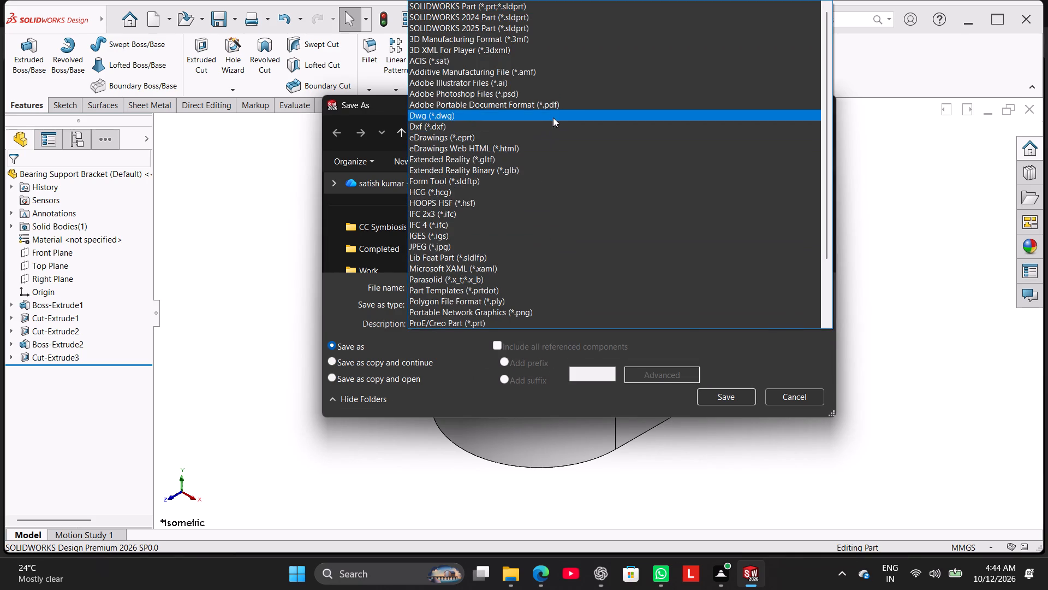
click(555, 108)
click(716, 420)
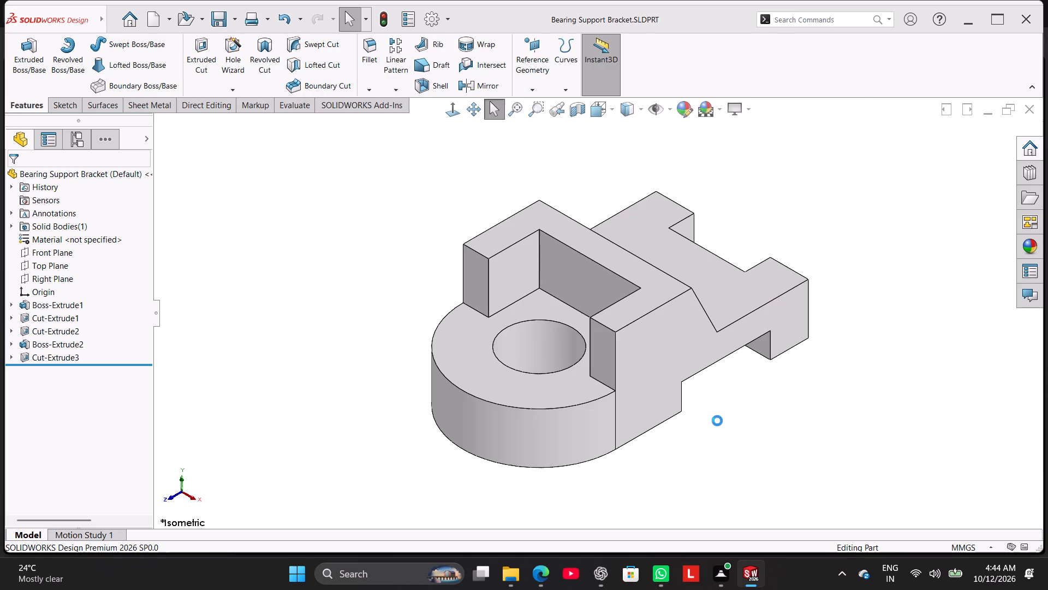